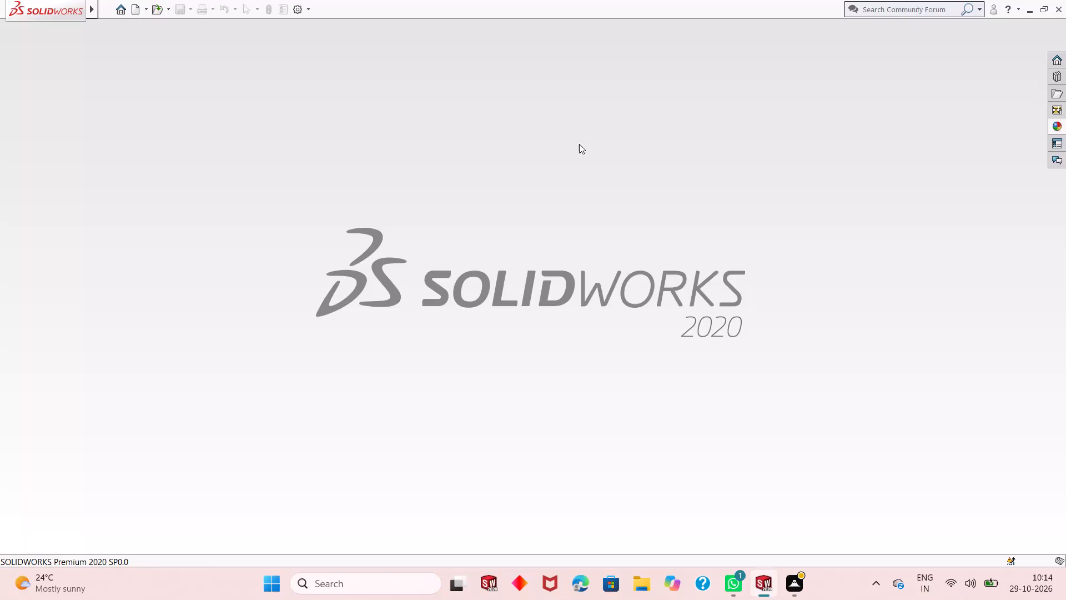
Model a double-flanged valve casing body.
Create a new part document.
left_click(134, 4)
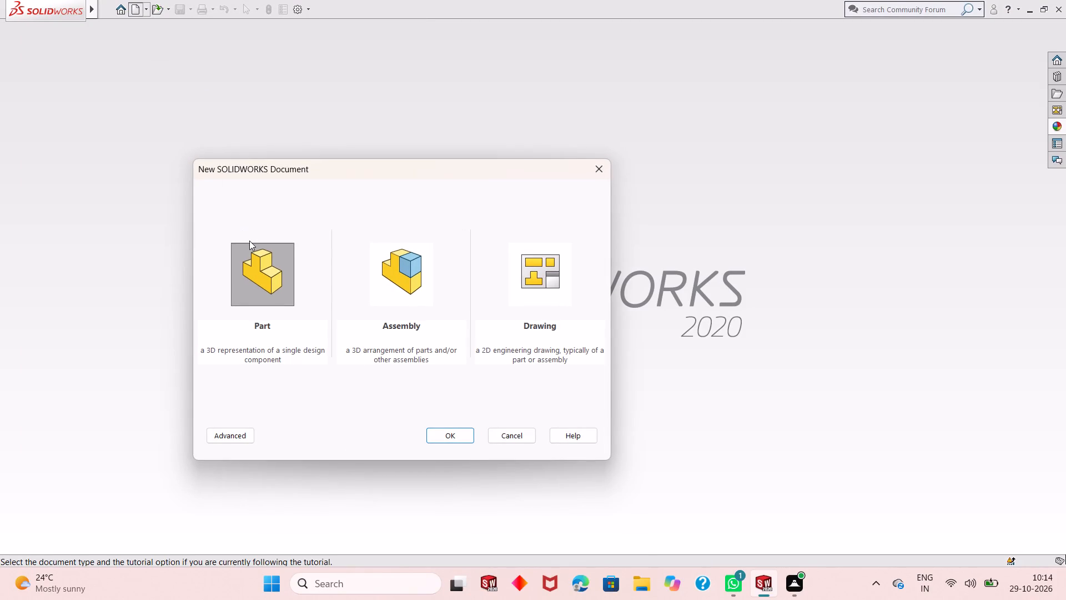
left_click(253, 248)
double_click(253, 253)
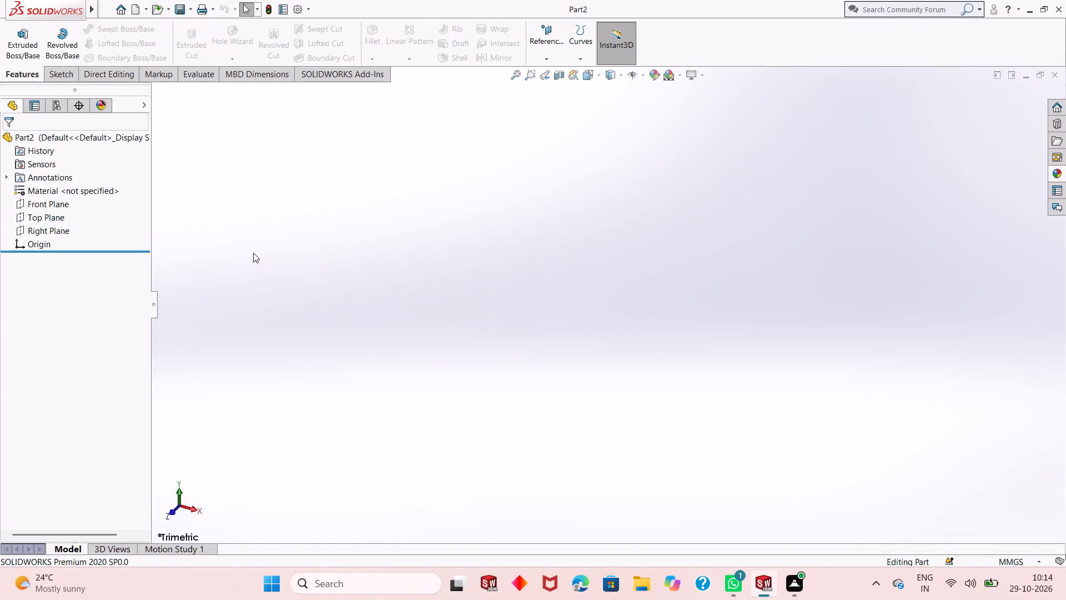
Start a sketch on the Front Plane and draw a circle of about 40 mm radius centred on the origin.
left_click(62, 203)
left_click(71, 187)
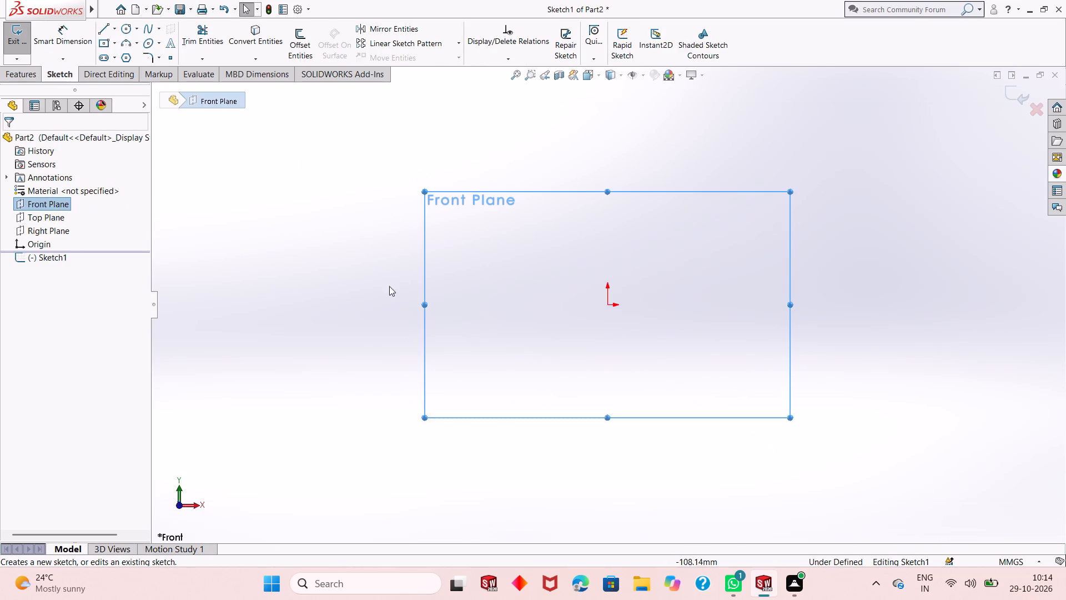
left_click(126, 34)
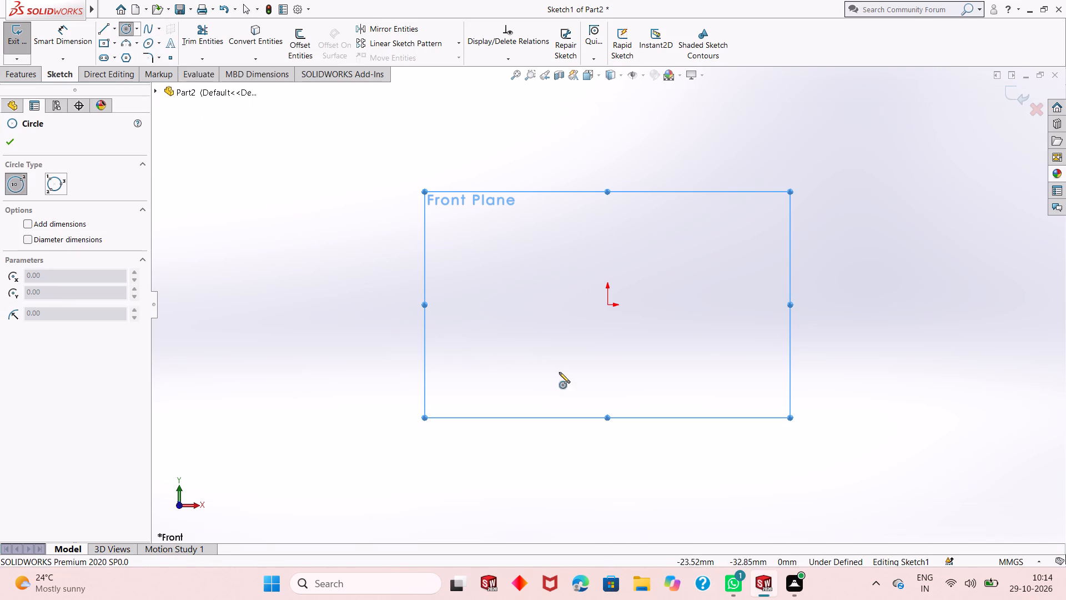
left_click(608, 305)
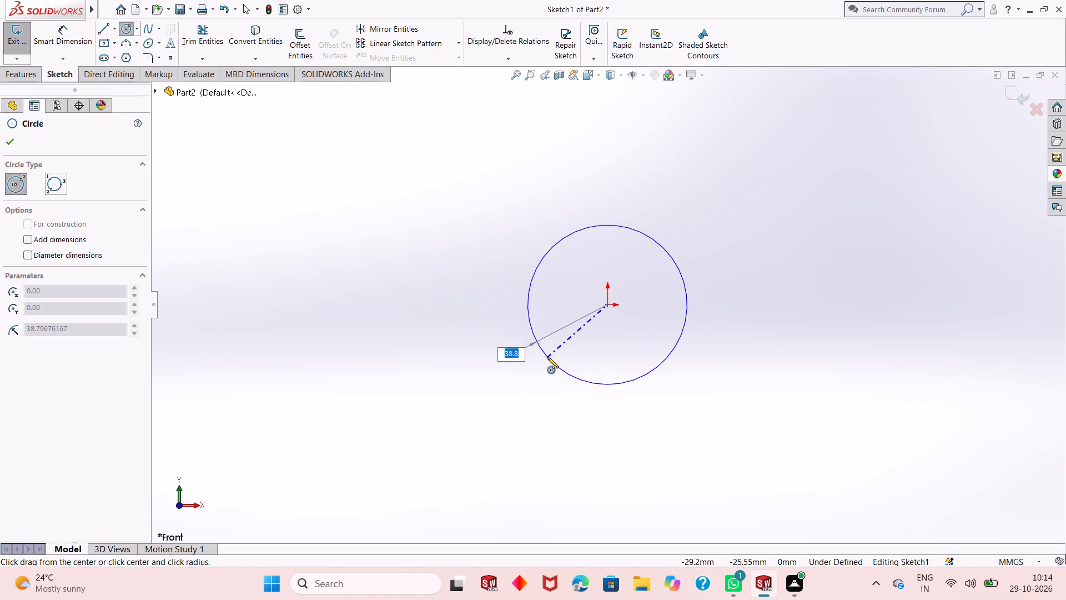
left_click(547, 362)
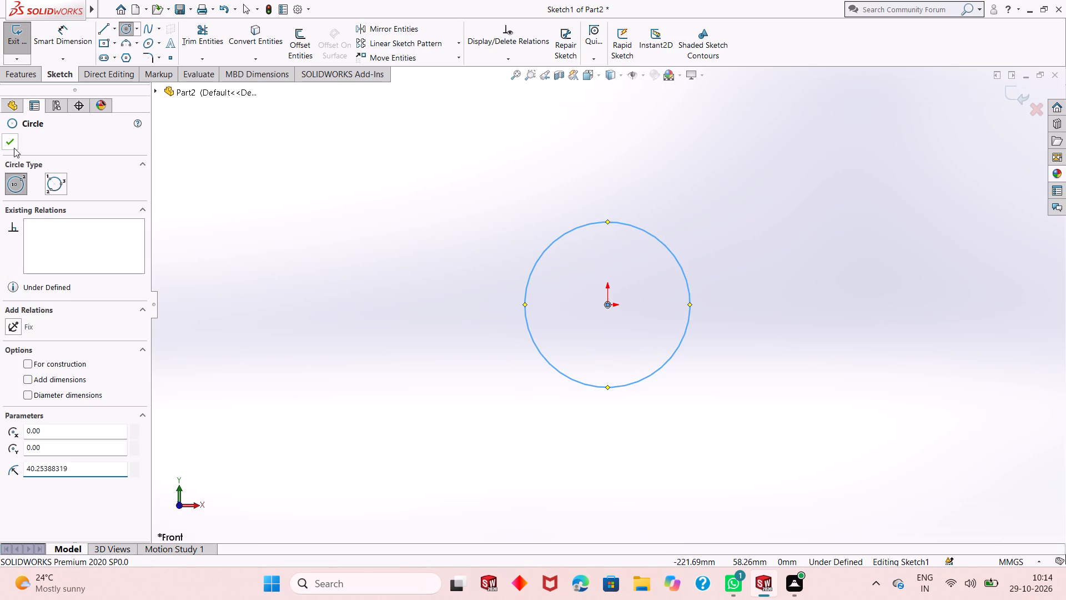
left_click(14, 148)
Dimension the circle's diameter to 180 mm with Smart Dimension.
left_click(54, 39)
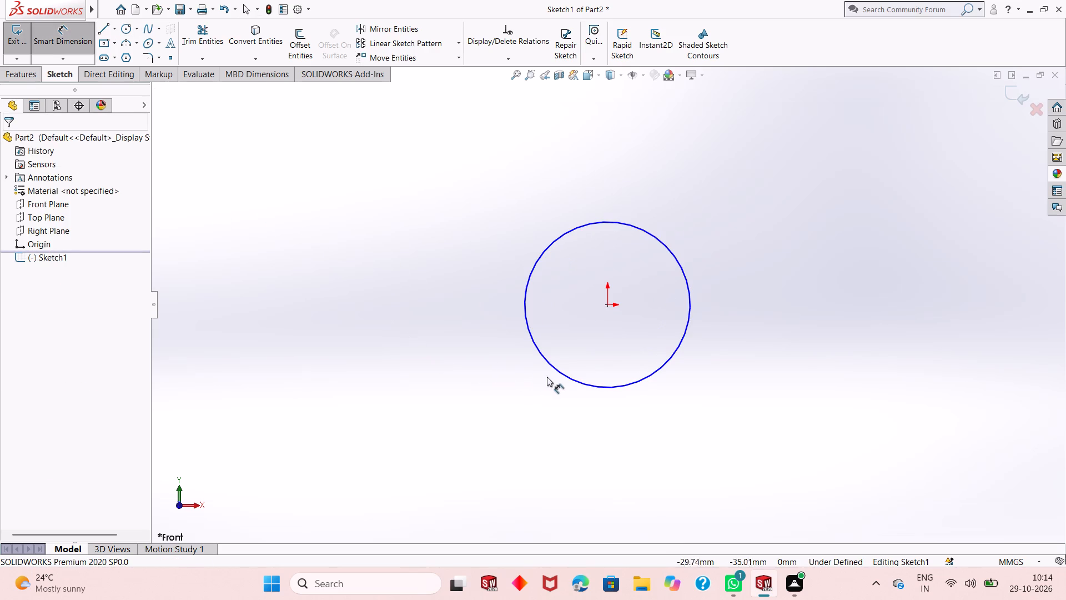
left_click(569, 374)
left_click(362, 478)
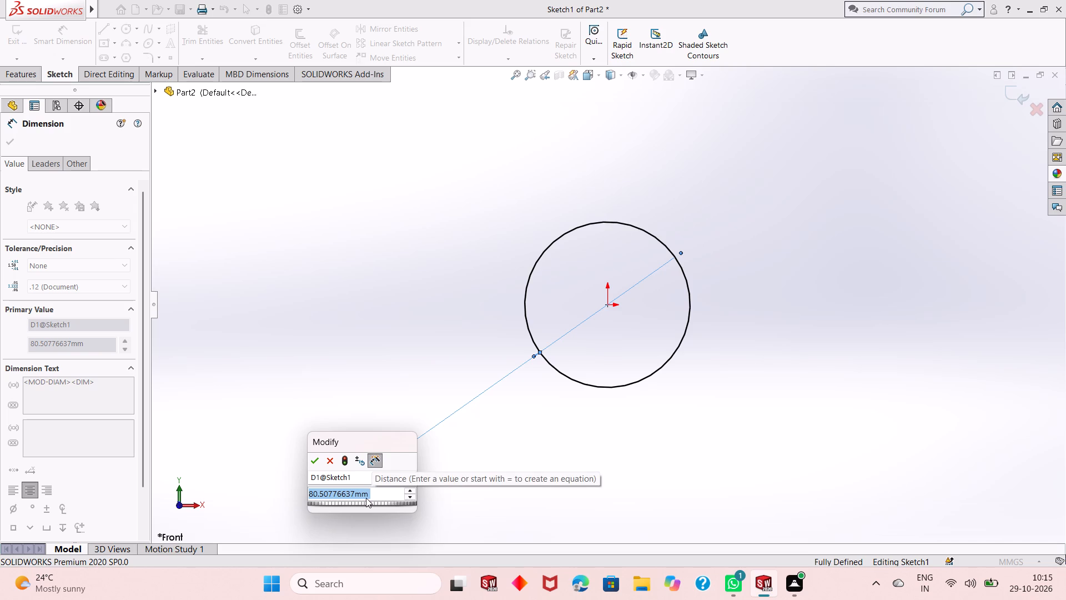
type("180")
key("Return")
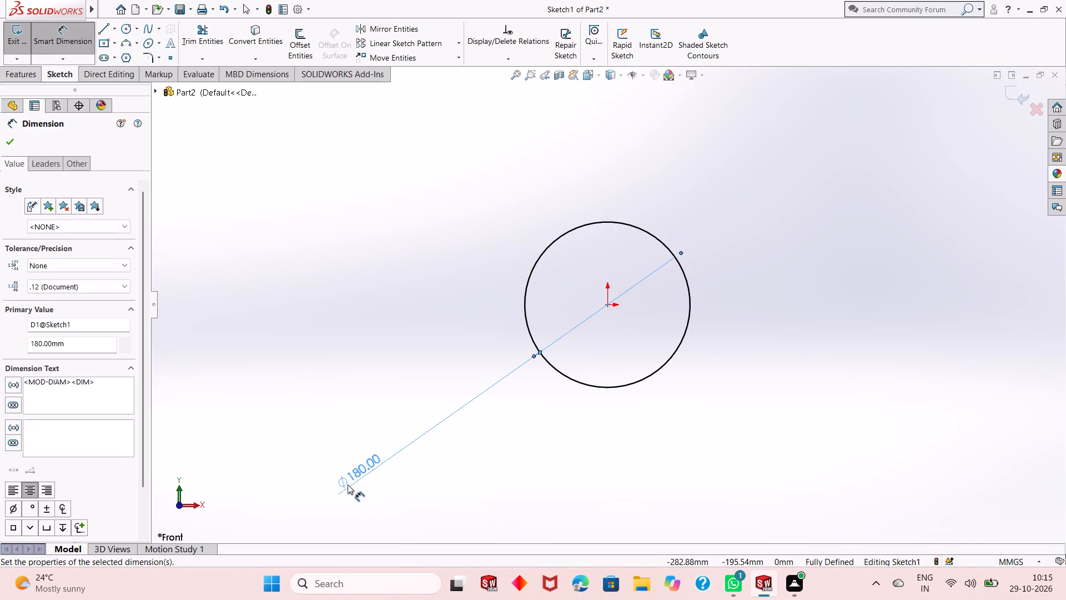
right_click(365, 262)
left_click(398, 303)
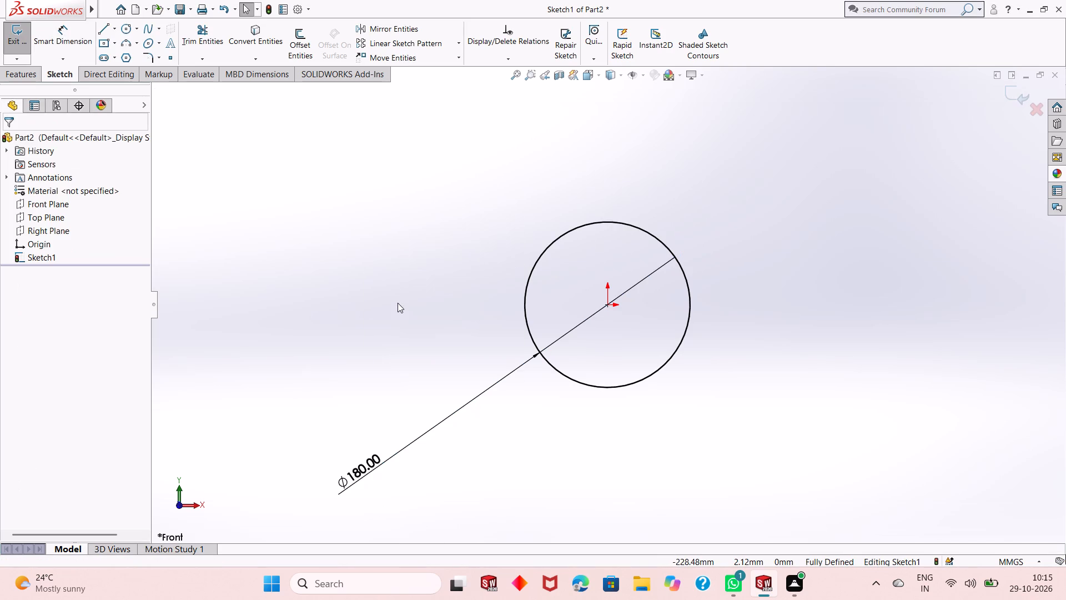
Extrude the circle as a boss with the Mid Plane end condition and a depth of 100 mm.
left_click(27, 76)
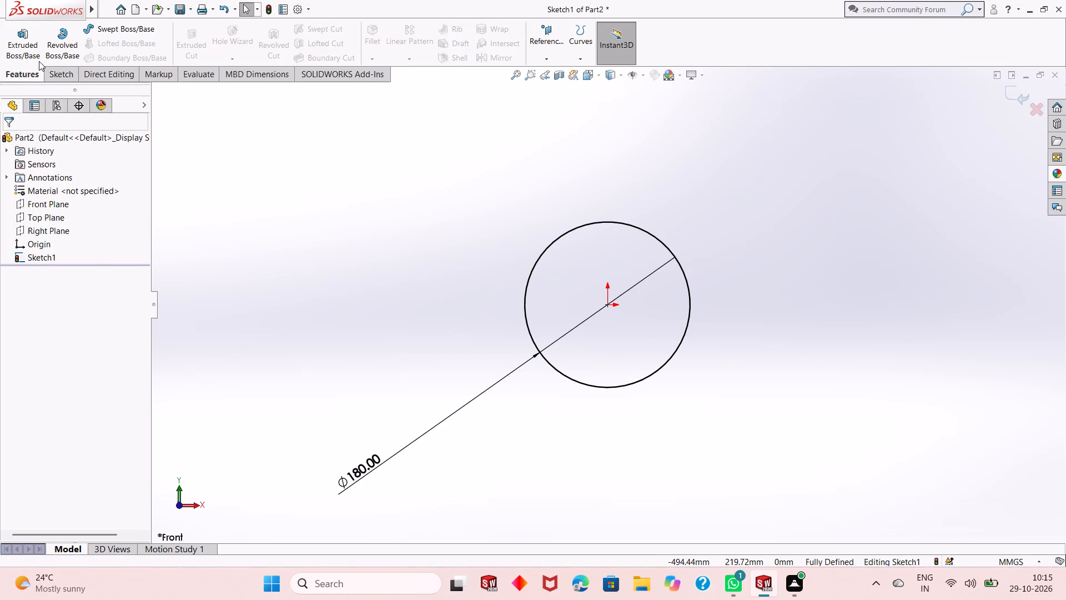
left_click(39, 61)
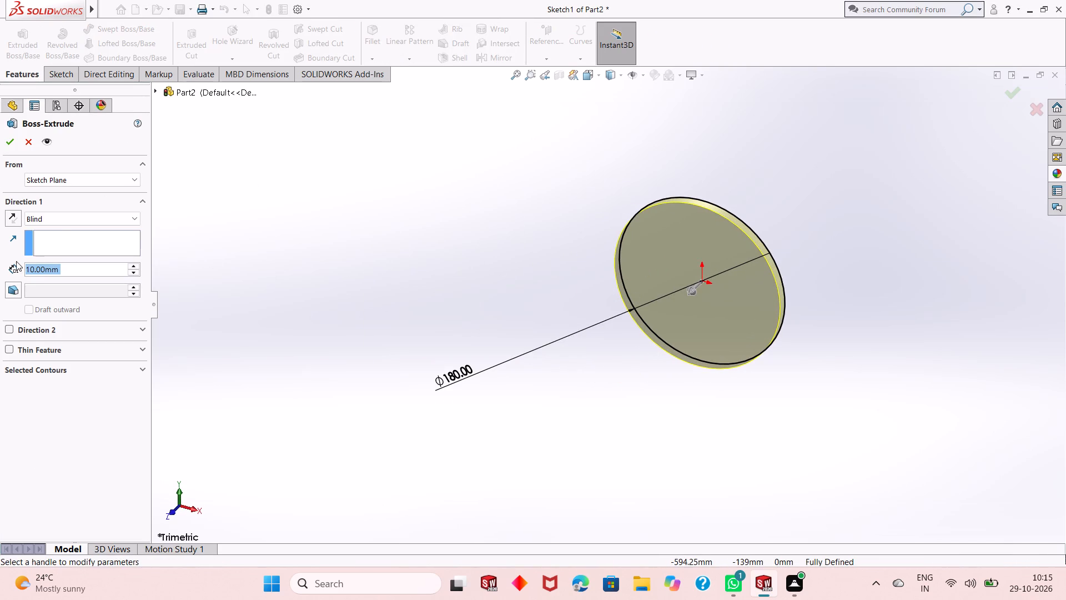
left_click(73, 219)
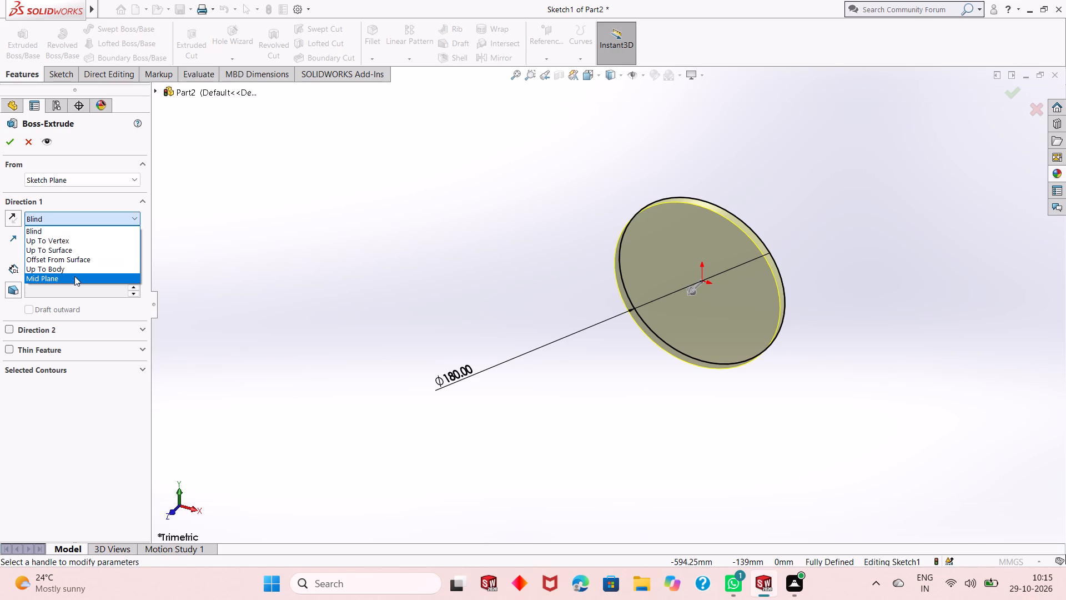
left_click(74, 276)
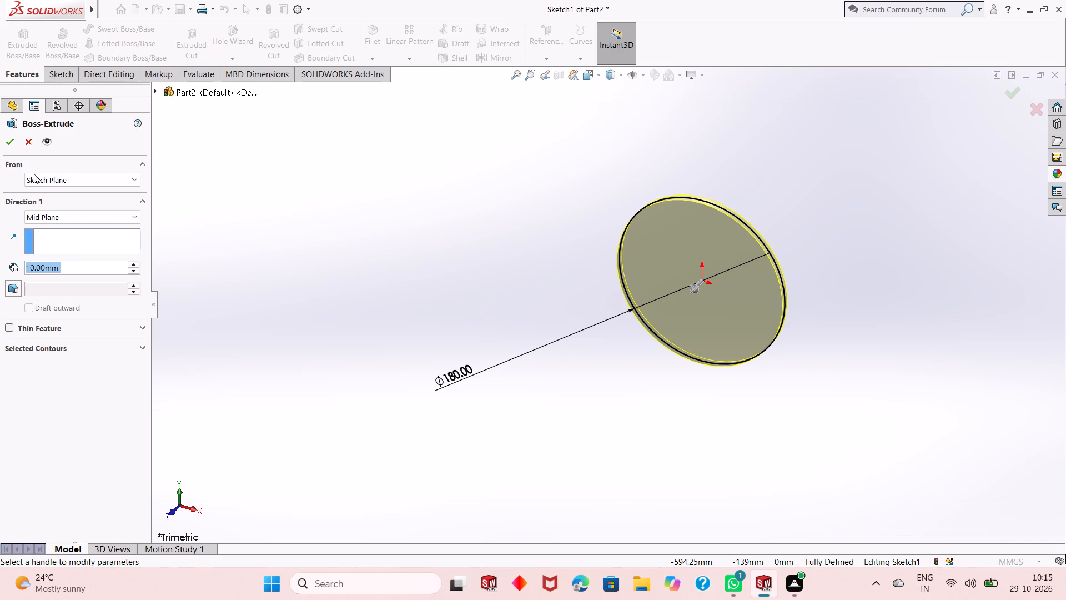
scroll(59, 62, "down", 2)
scroll(659, 252, "down", 1)
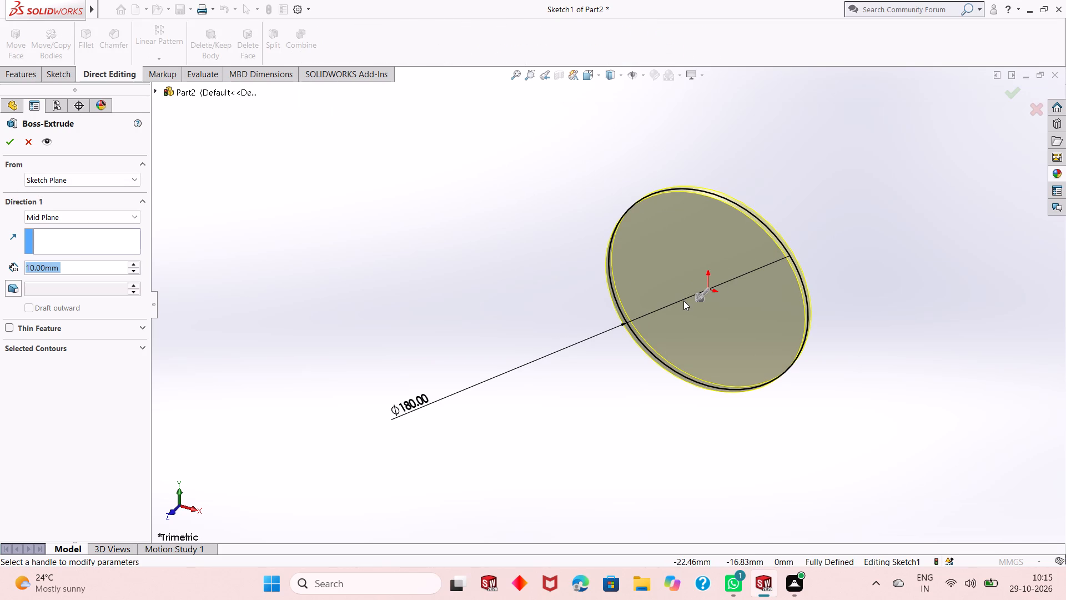
scroll(683, 301, "up", 1)
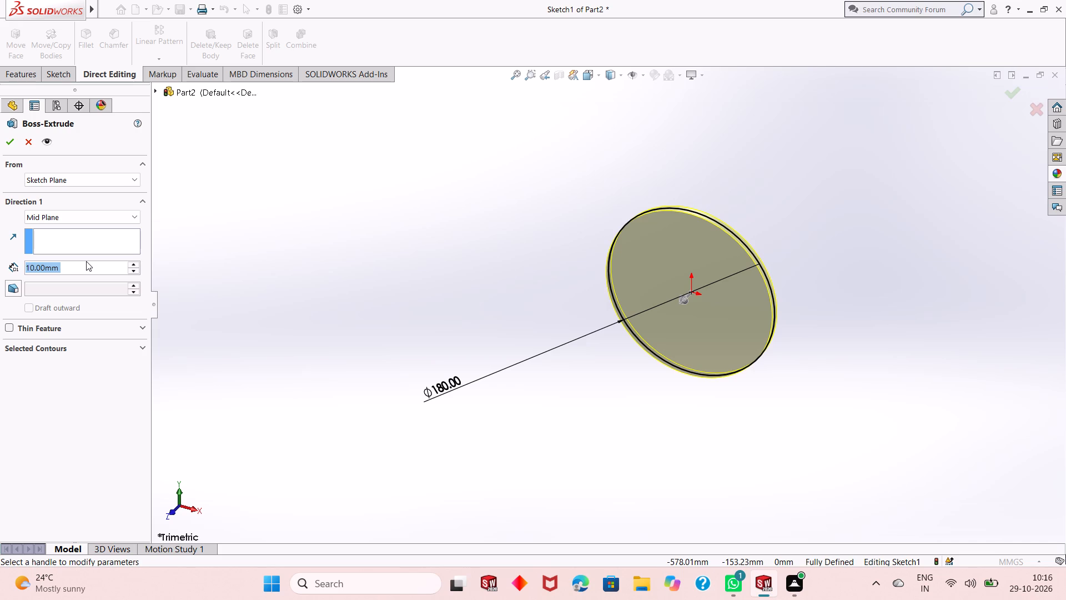
type("100")
key("Return")
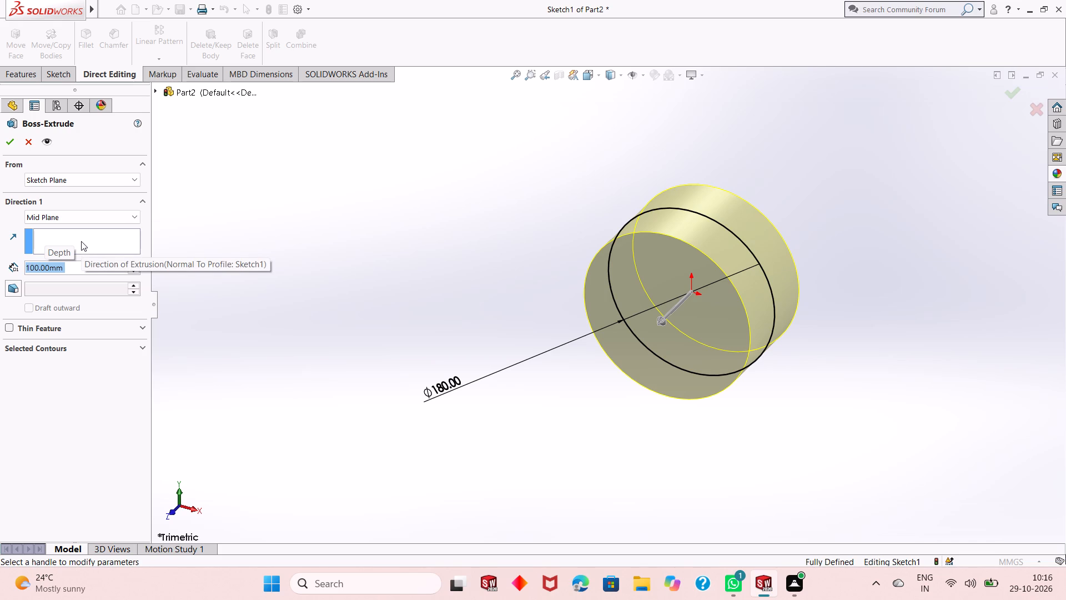
left_click(9, 143)
left_click(374, 238)
Start a sketch on the cylinder's front flat face and draw a circle about 119 mm in diameter centred on the origin.
scroll(629, 317, "up", 1)
middle_click_drag(661, 337, 636, 312)
scroll(680, 271, "down", 1)
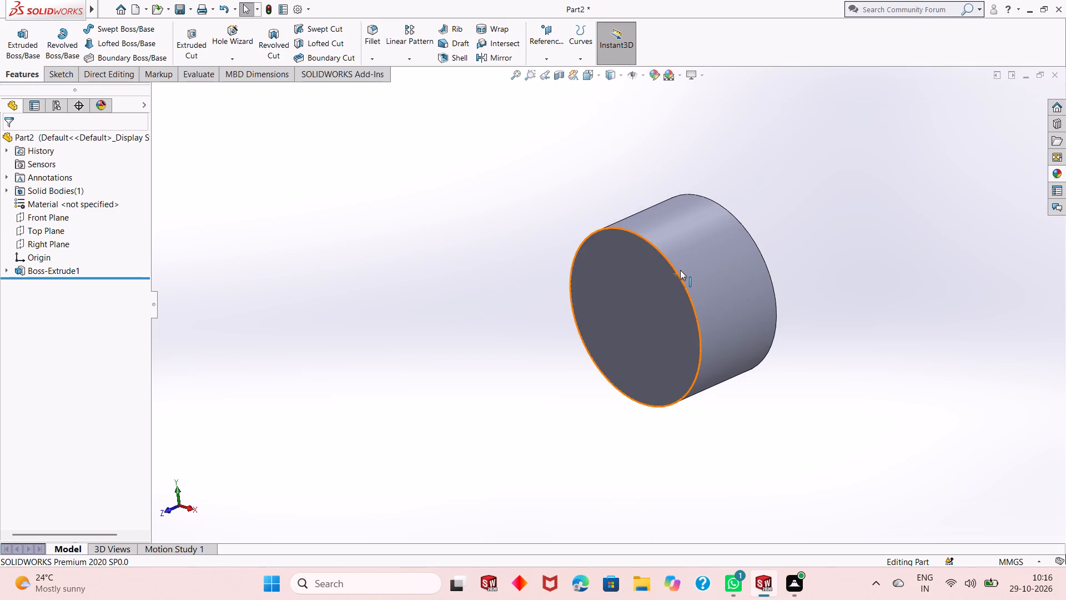
scroll(680, 270, "up", 1)
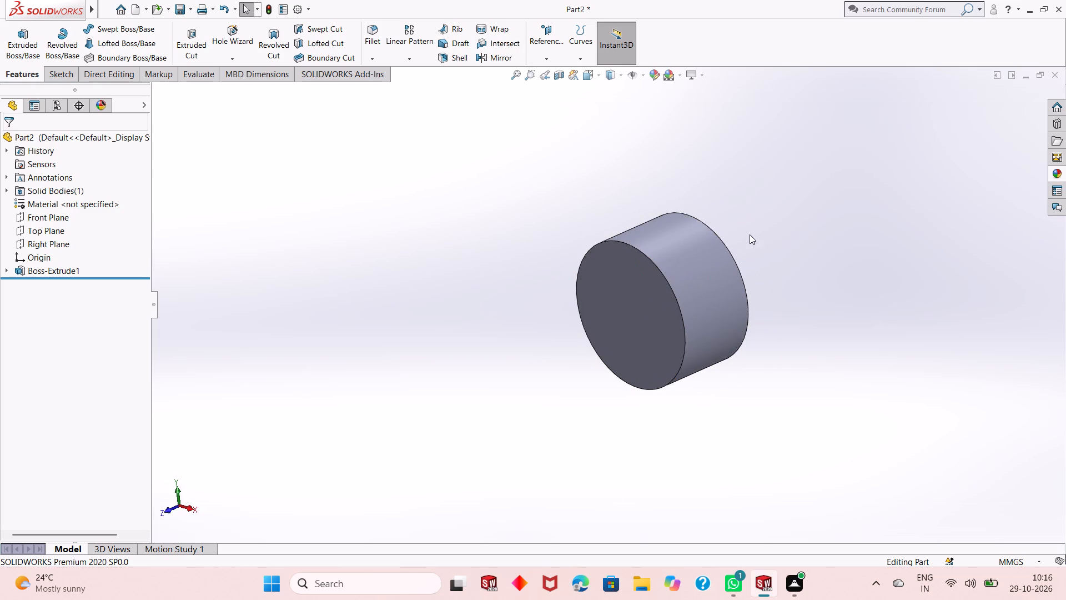
scroll(687, 248, "down", 1)
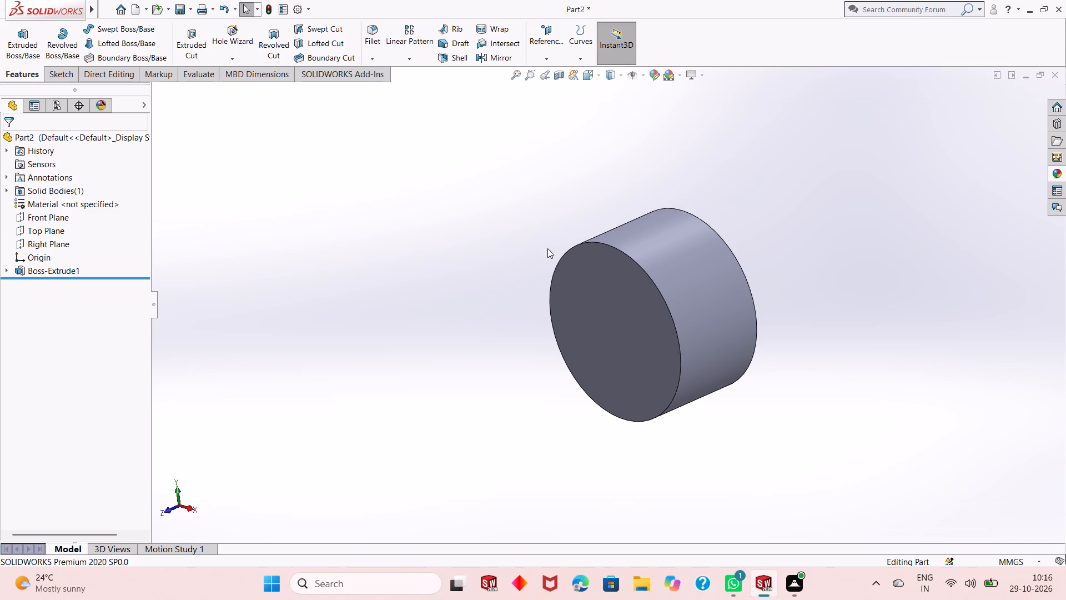
left_click(611, 313)
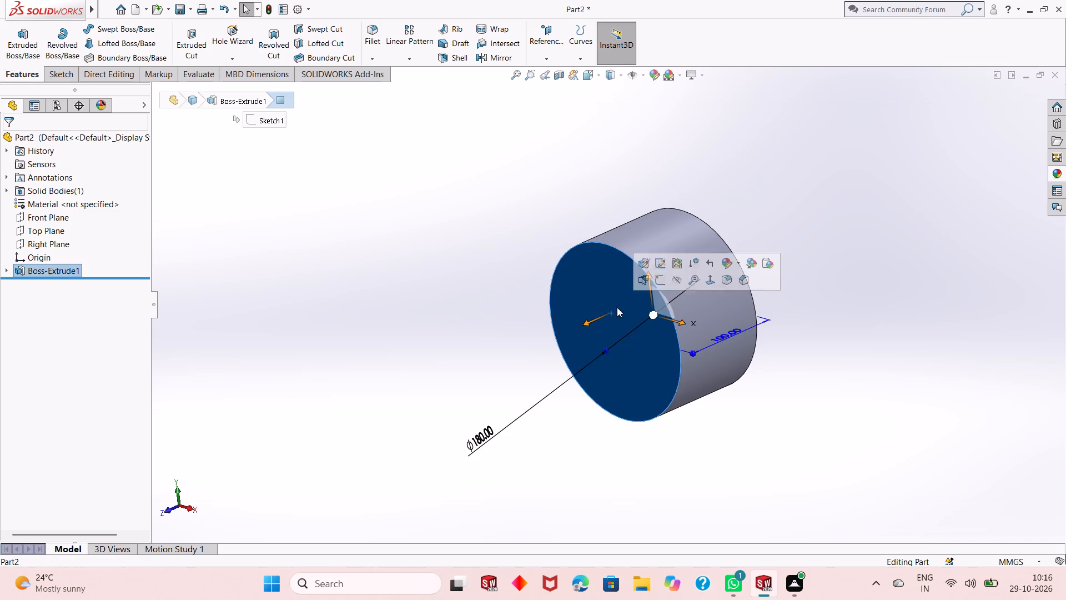
left_click(658, 288)
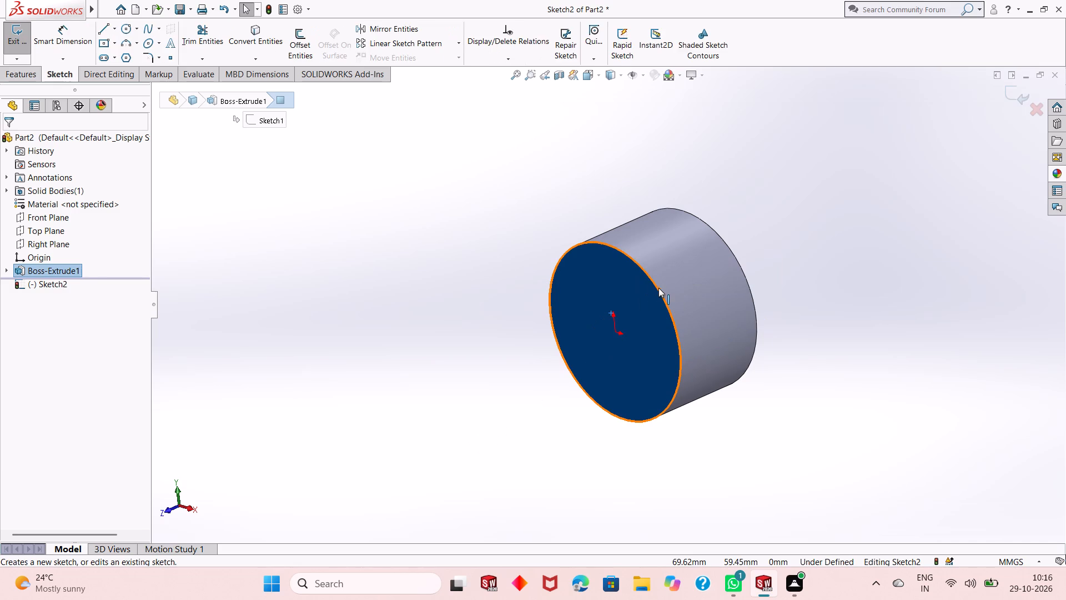
key("ctrl+8")
scroll(643, 360, "up", 1)
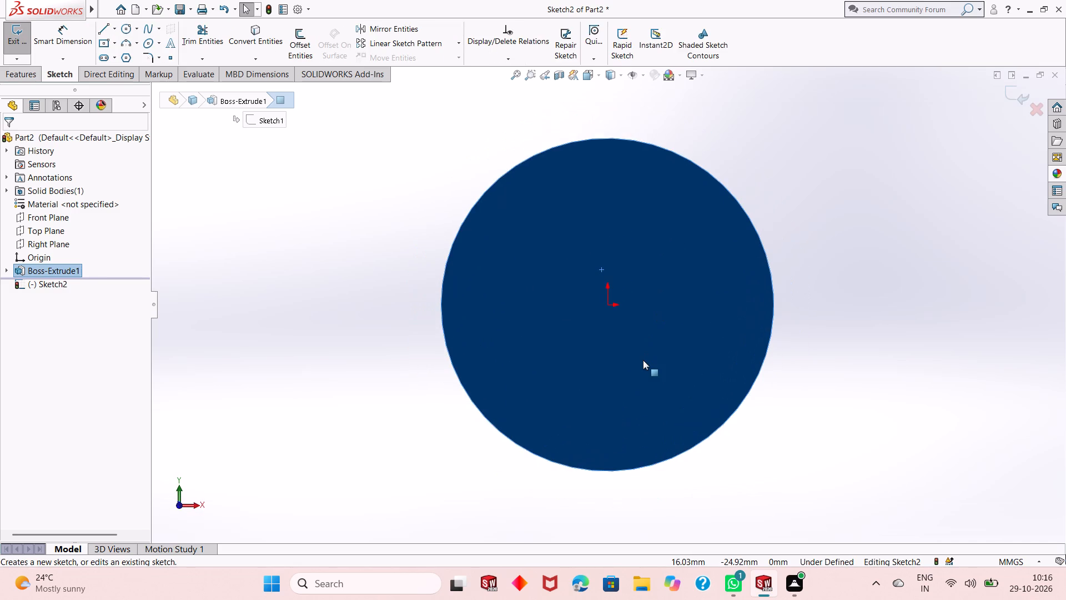
scroll(643, 360, "up", 2)
left_click(834, 272)
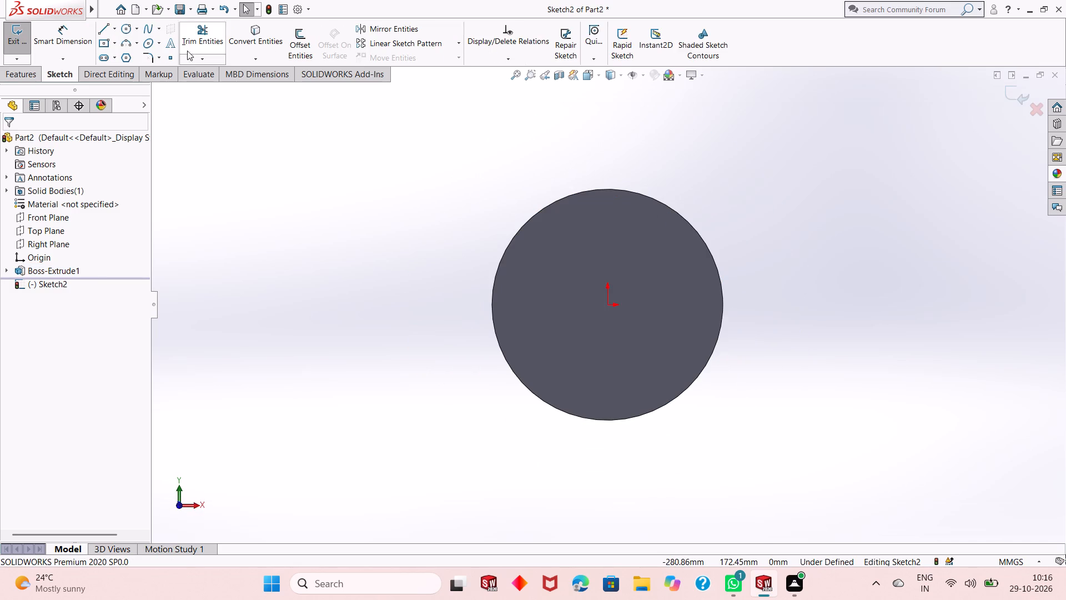
left_click(125, 32)
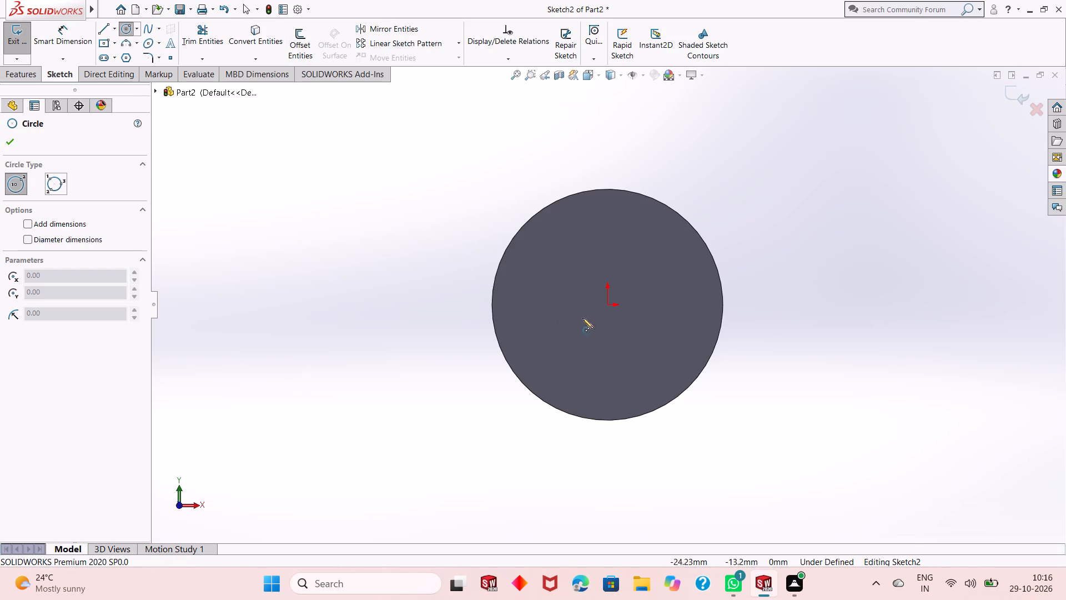
left_click(607, 304)
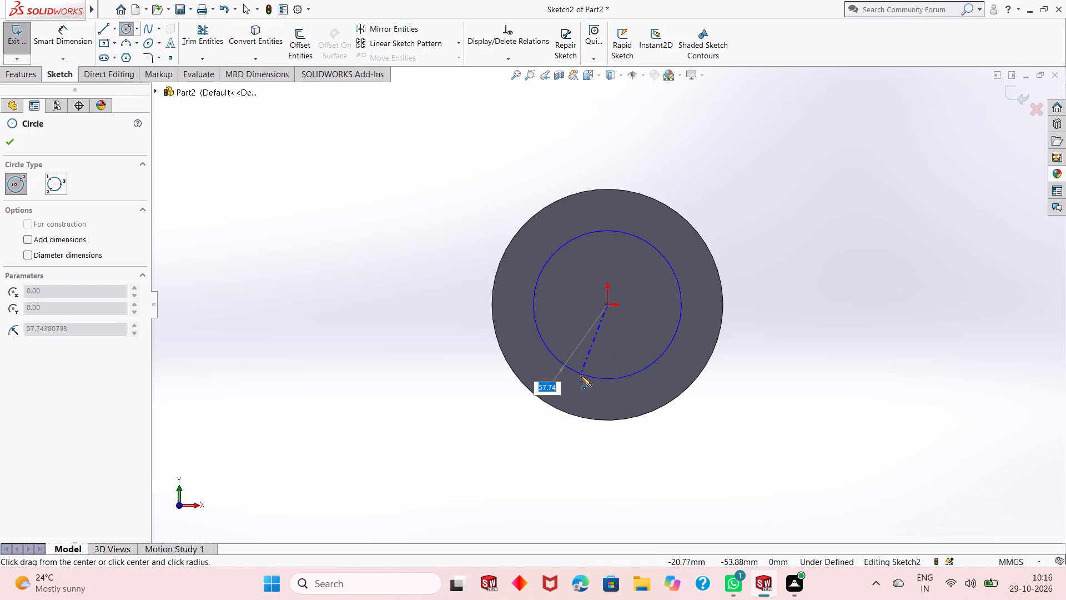
left_click(580, 376)
right_click(333, 212)
left_click(350, 219)
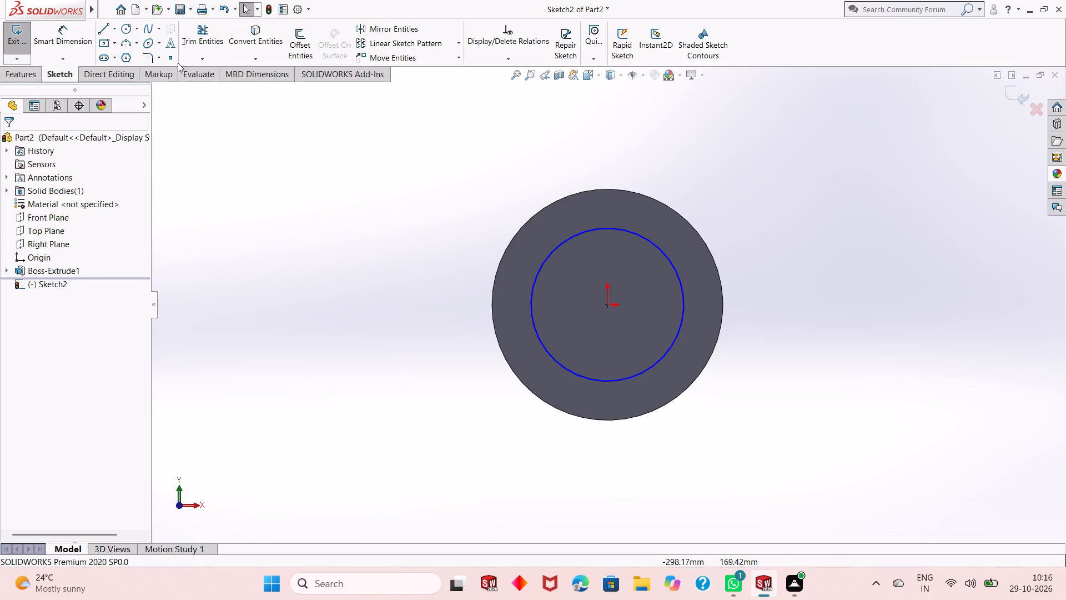
Dimension the new circle's diameter to 110 mm with Smart Dimension.
left_click(62, 36)
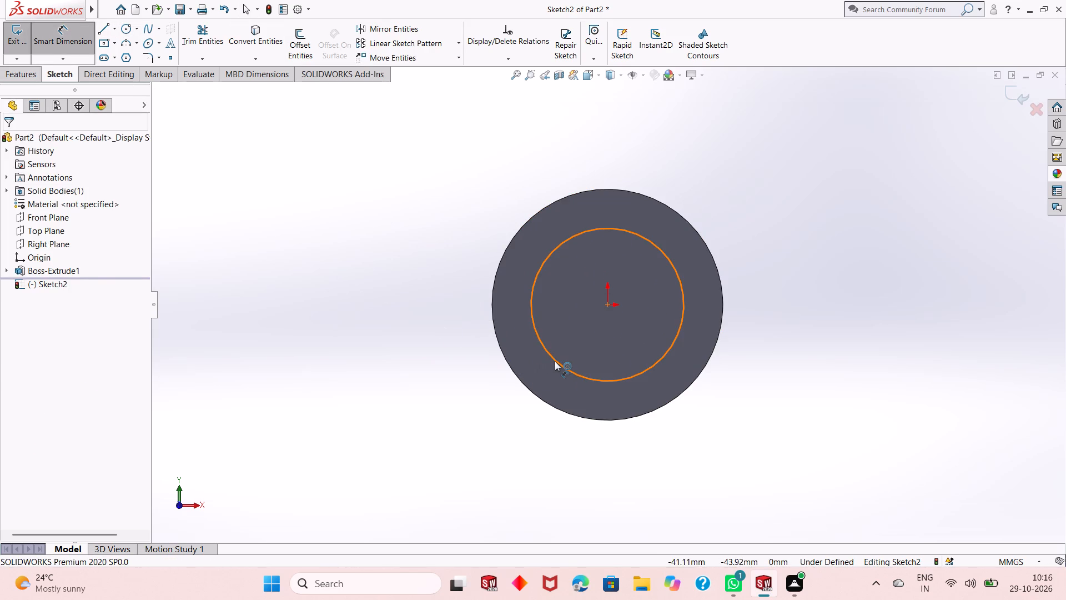
left_click(555, 361)
left_click(396, 431)
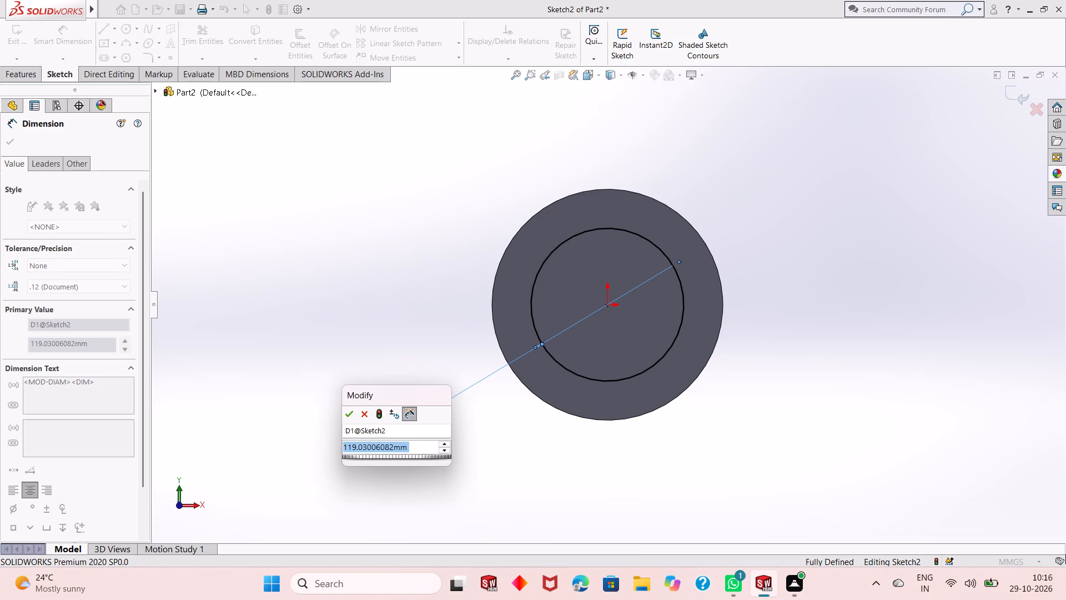
type("110")
key("Return")
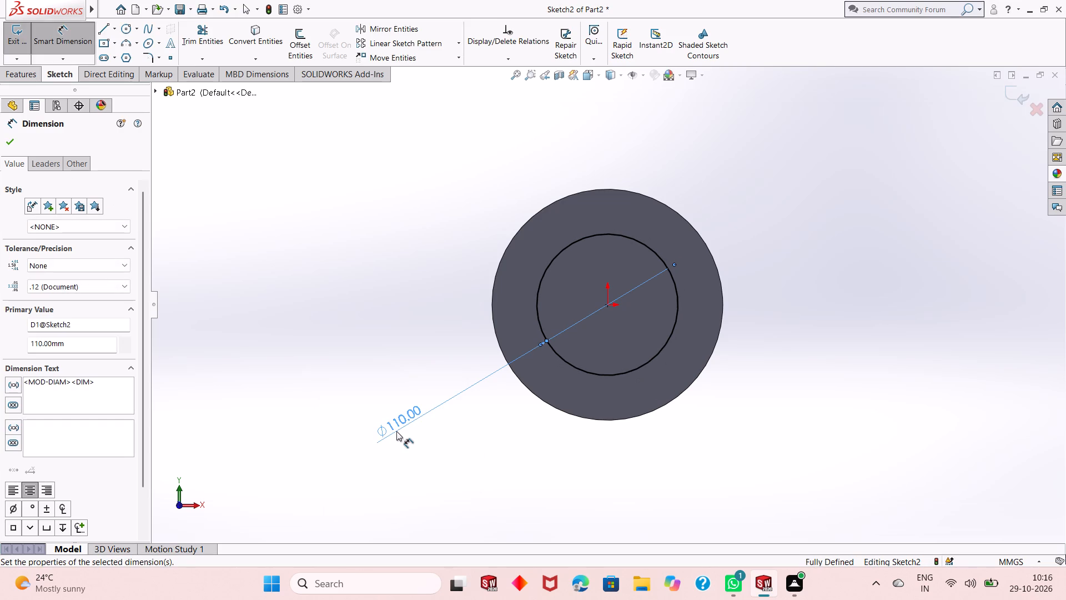
right_click(353, 248)
left_click(374, 283)
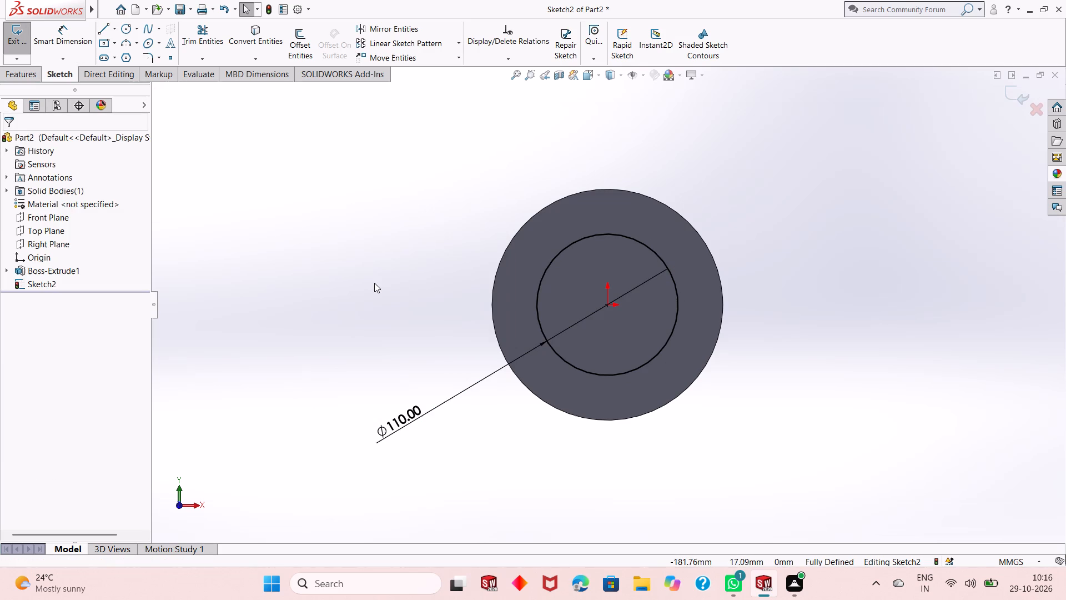
Extrude the 110 mm circle as a Blind boss 55 mm outward from the cylinder's front face.
left_click(37, 79)
left_click(29, 61)
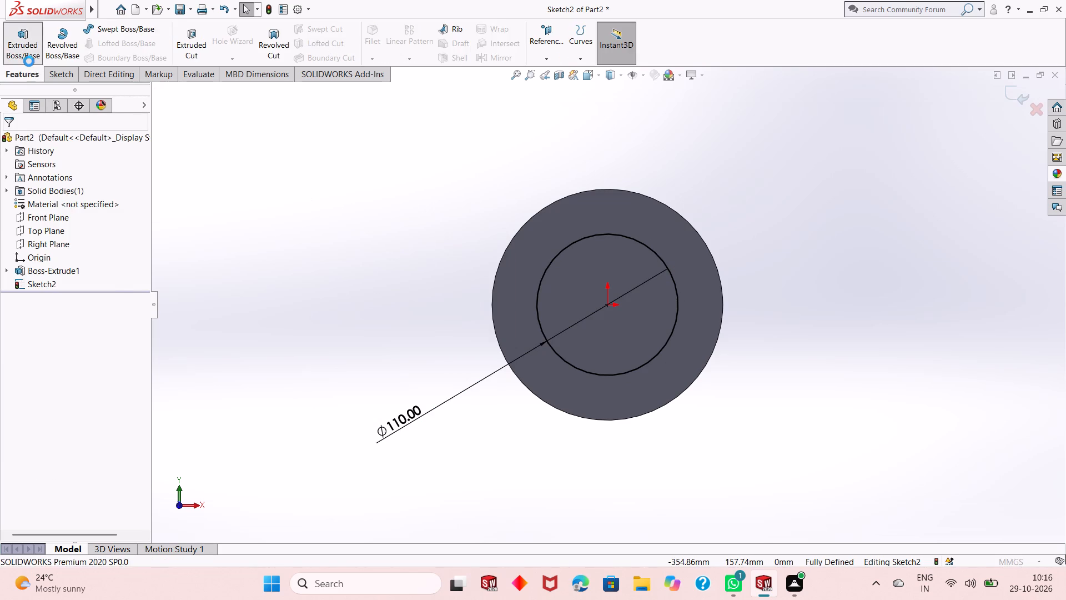
middle_click_drag(590, 244, 561, 268)
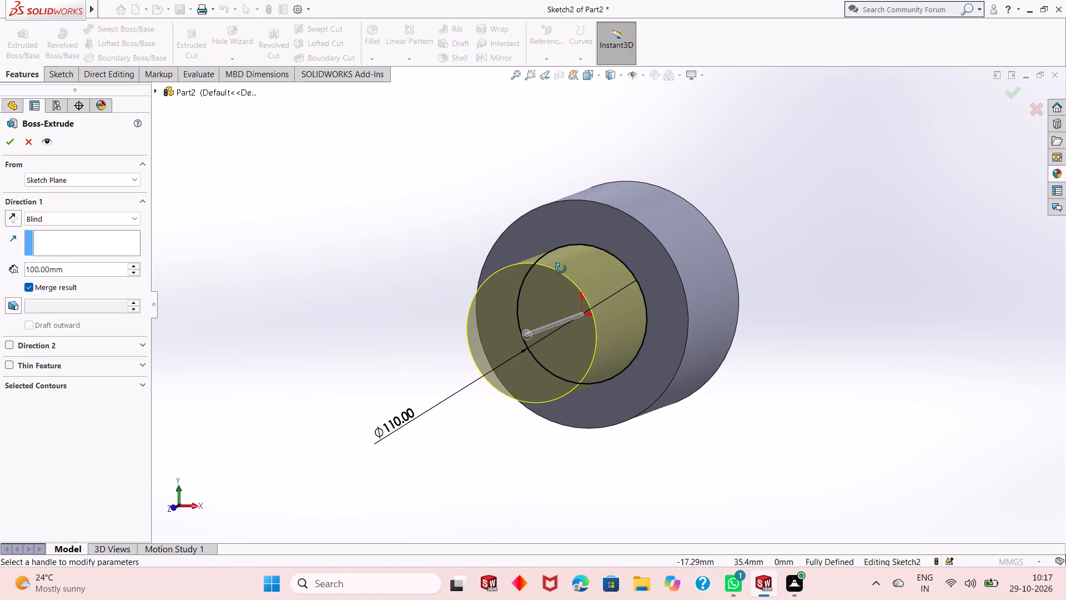
middle_click_drag(561, 268, 556, 280)
left_click(60, 268)
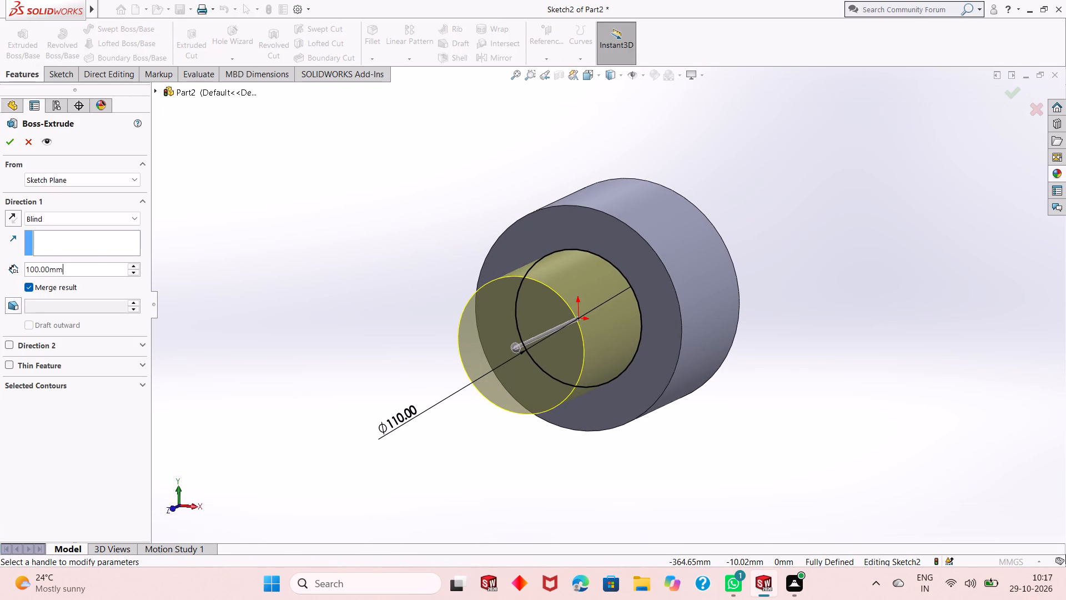
left_click(60, 268)
left_click(60, 268)
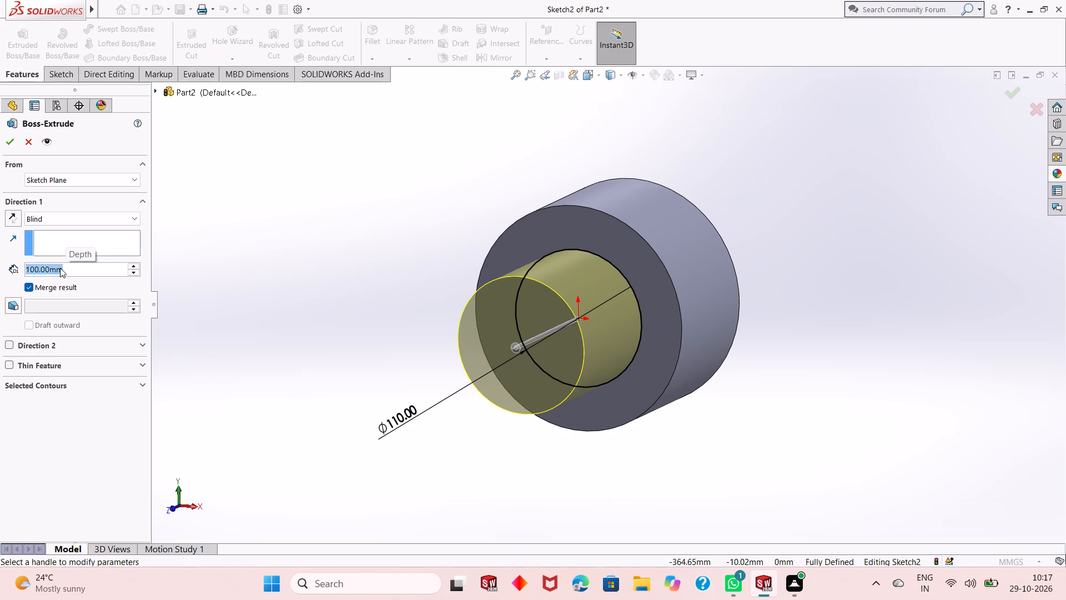
type("55")
key("Return")
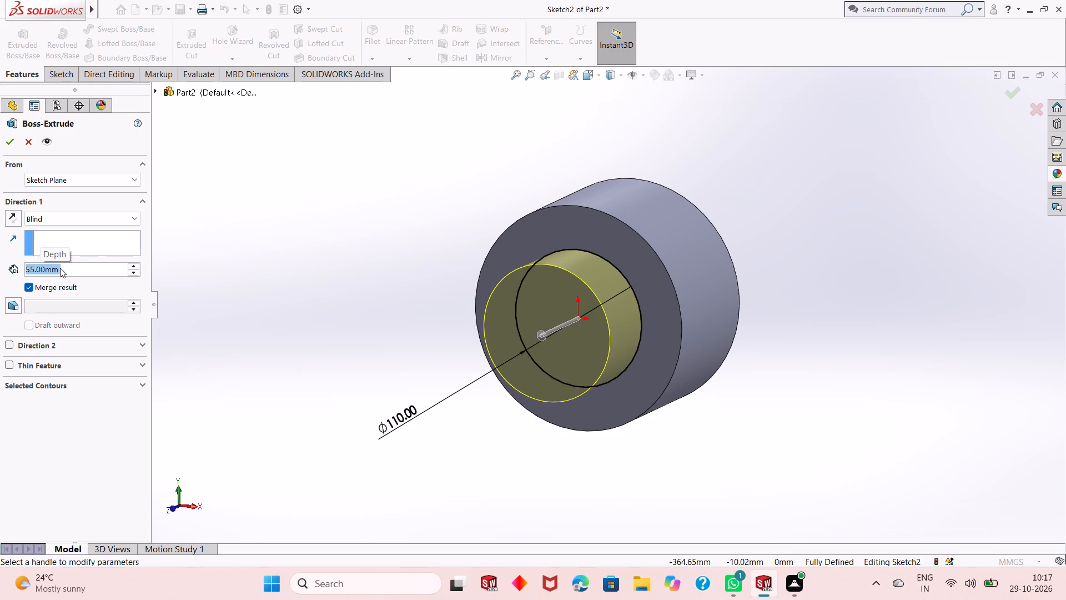
left_click(4, 142)
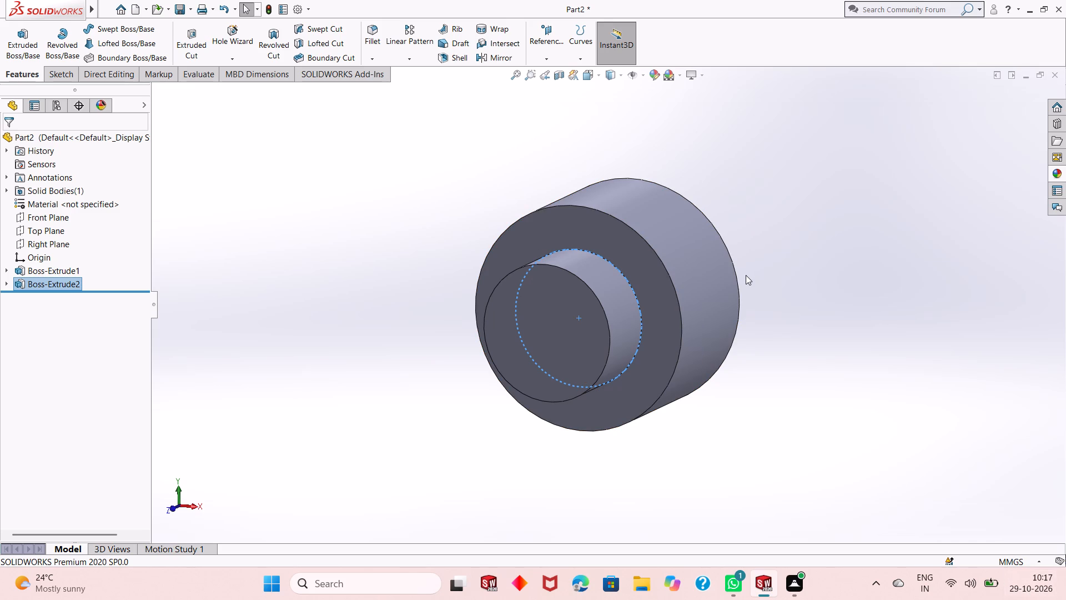
Start a sketch on the boss's front flat face and draw a circle about 140 mm in diameter centred on the origin.
scroll(720, 356, "down", 2)
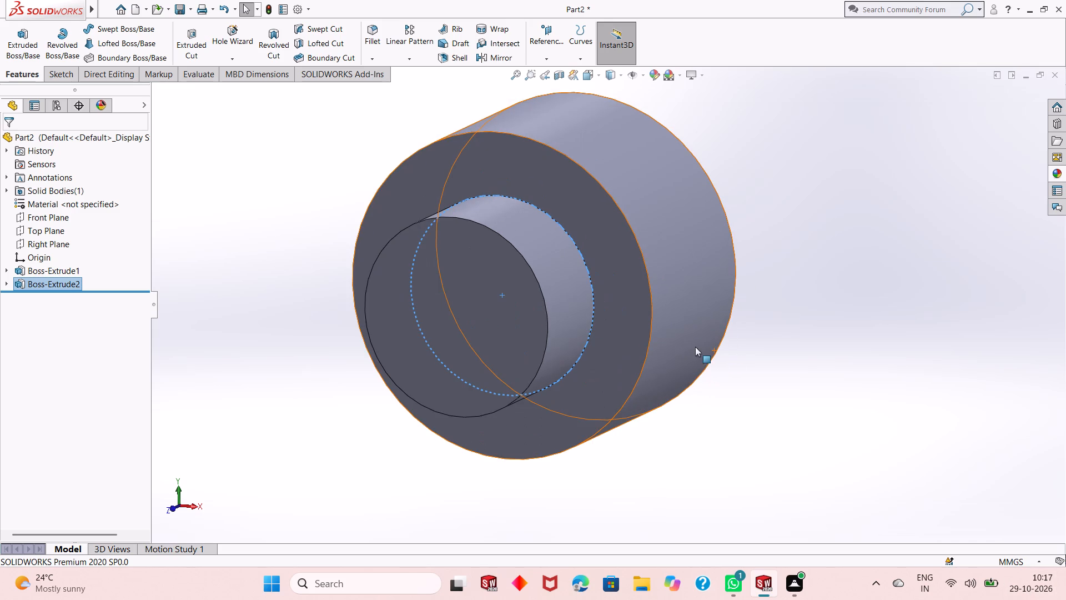
scroll(657, 321, "down", 1)
scroll(657, 323, "up", 1)
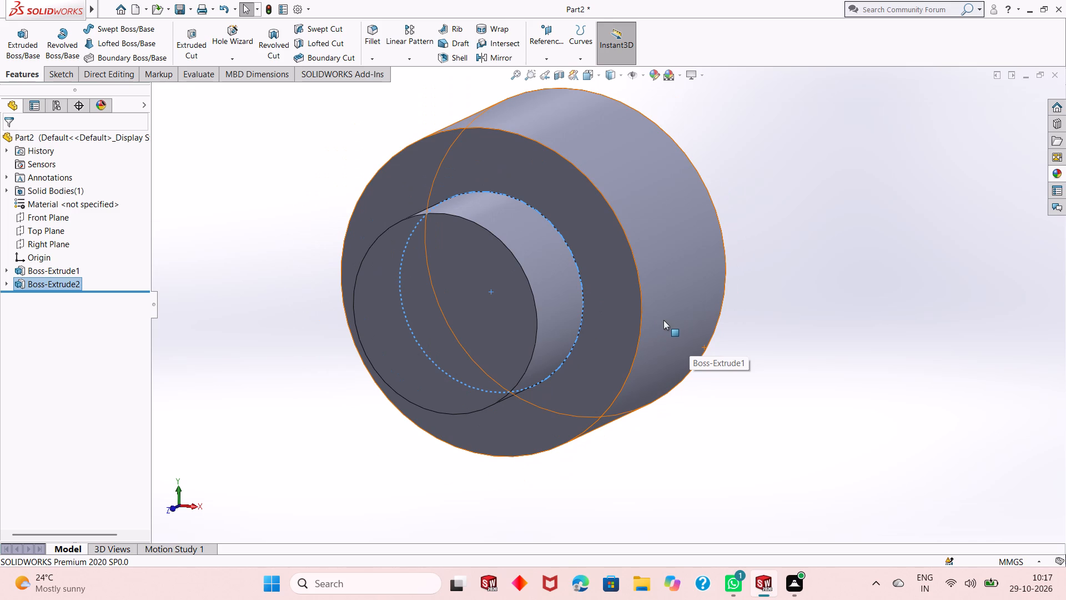
scroll(569, 327, "down", 1)
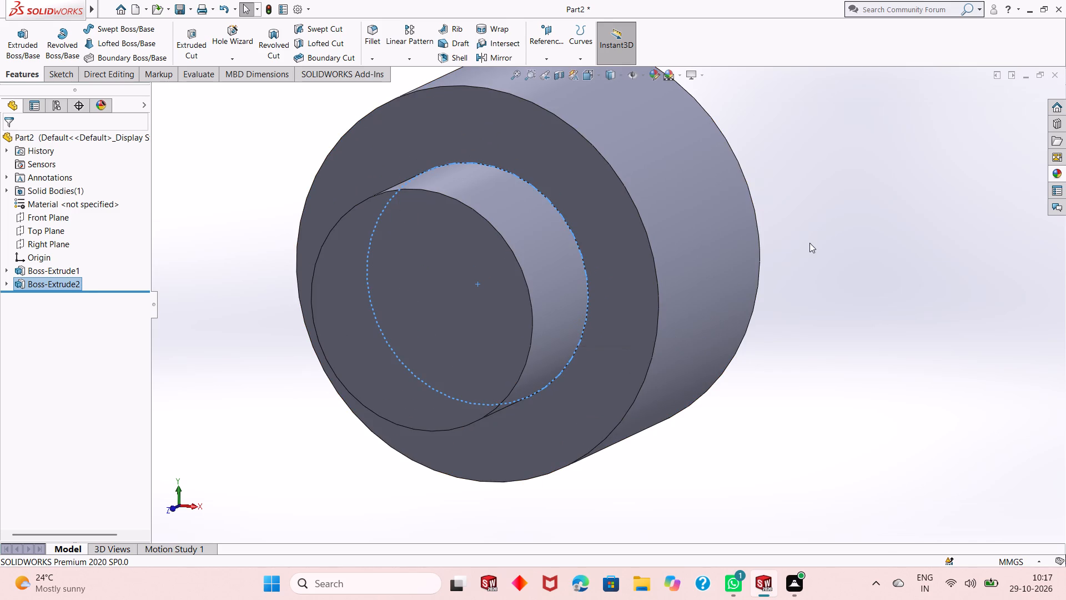
left_click(809, 243)
left_click(492, 306)
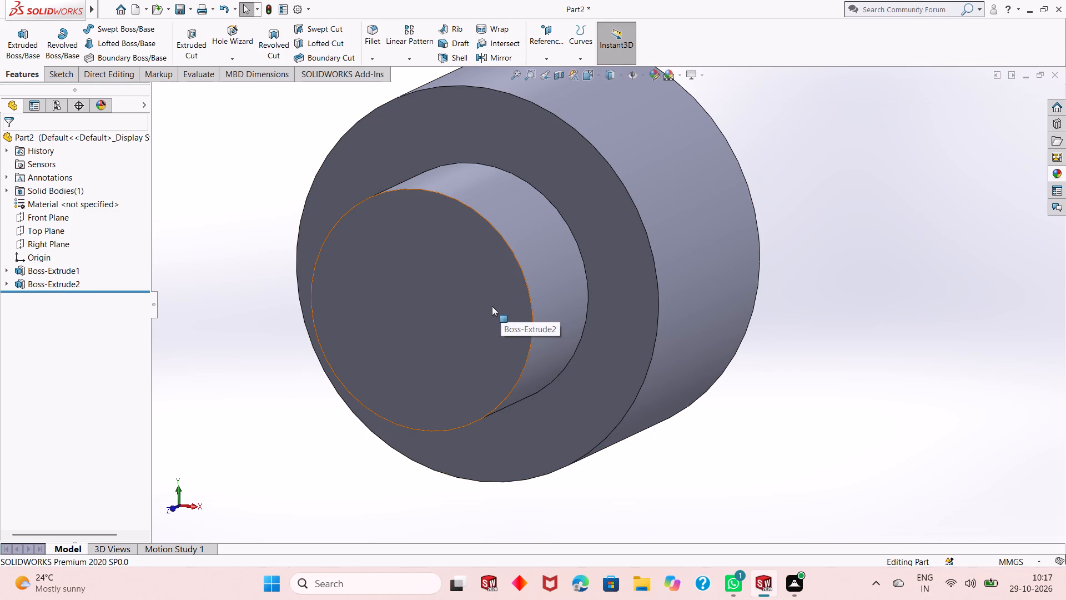
left_click(541, 277)
scroll(513, 334, "up", 2)
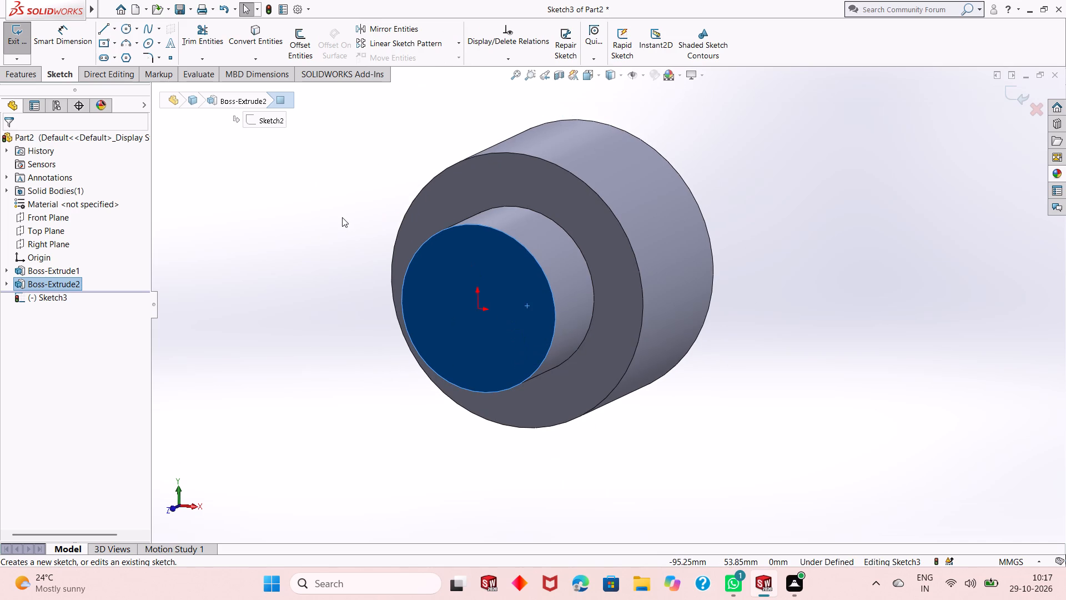
key("ctrl+8")
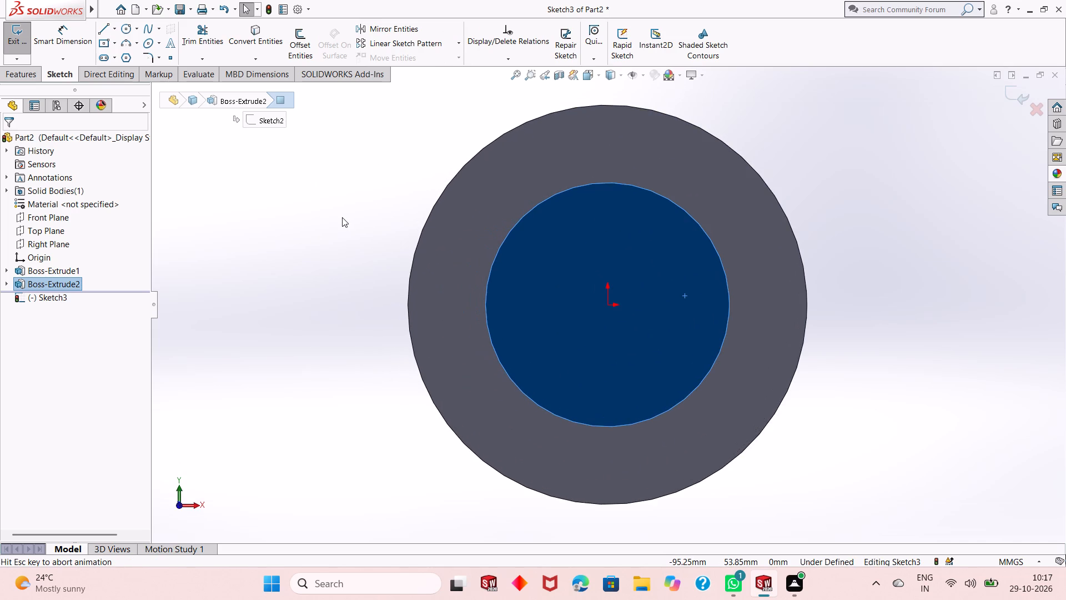
left_click(909, 257)
scroll(728, 366, "up", 1)
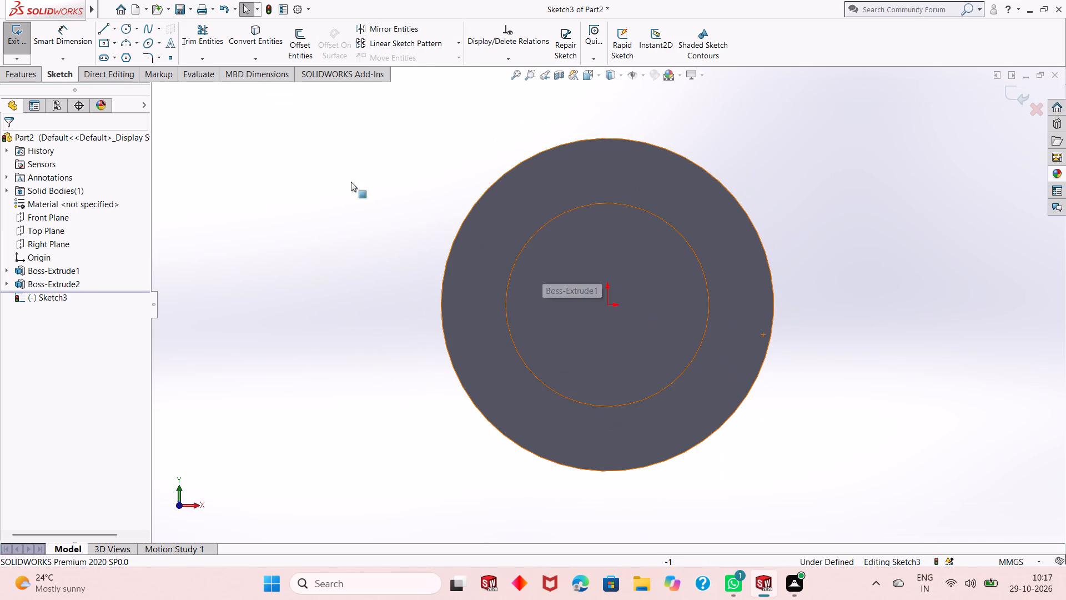
left_click(126, 30)
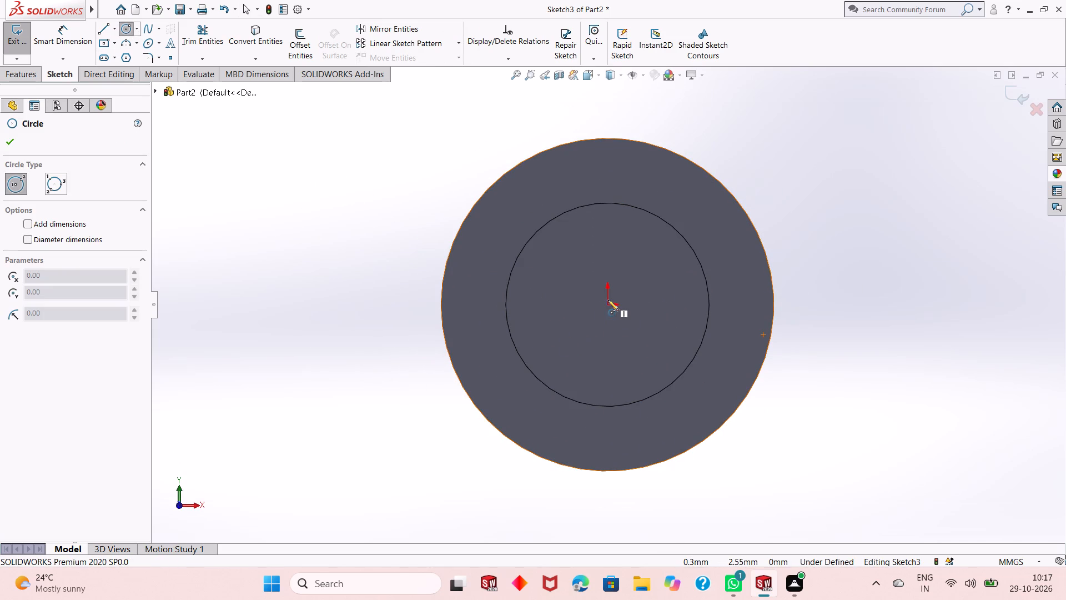
left_click(608, 303)
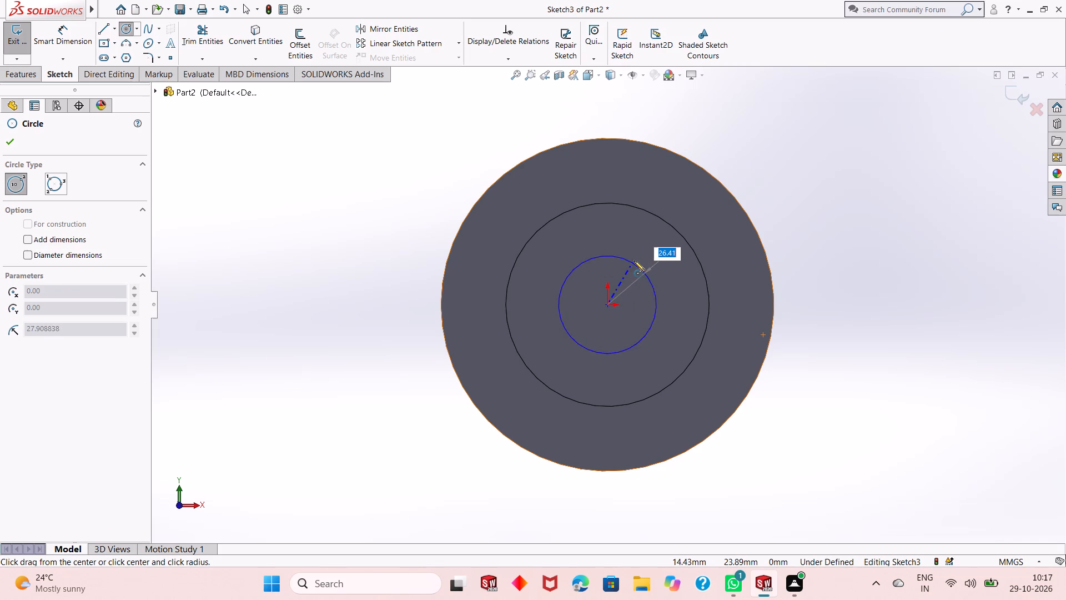
left_click(678, 197)
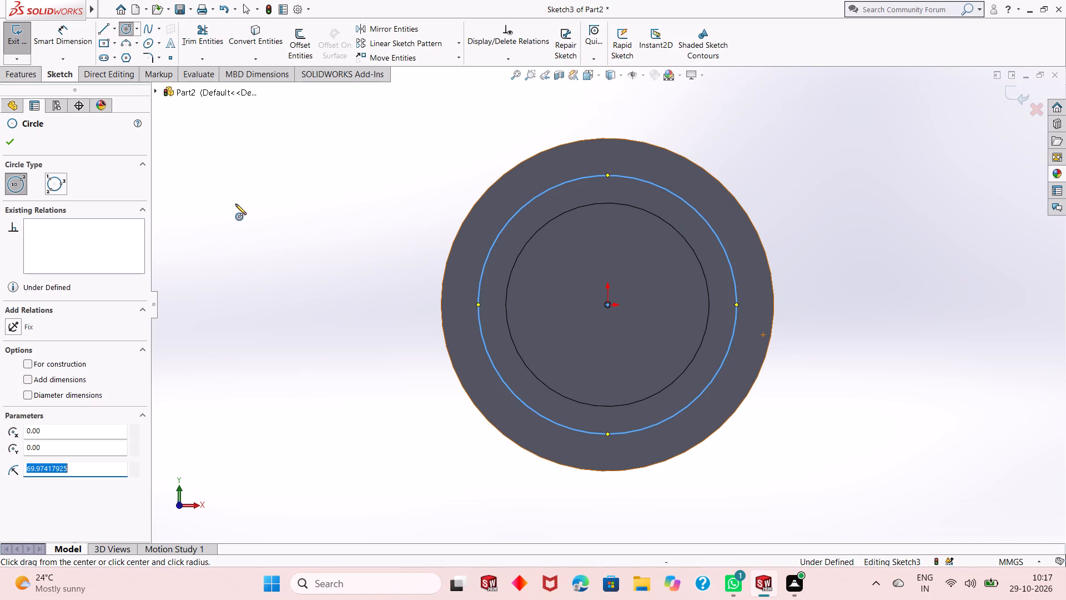
right_click(235, 204)
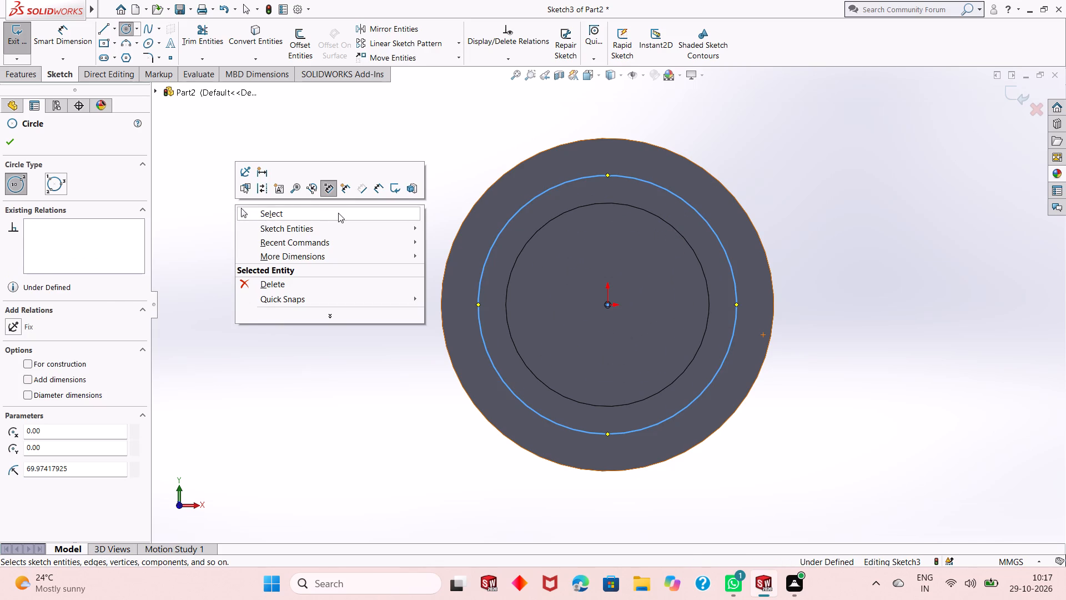
left_click(338, 213)
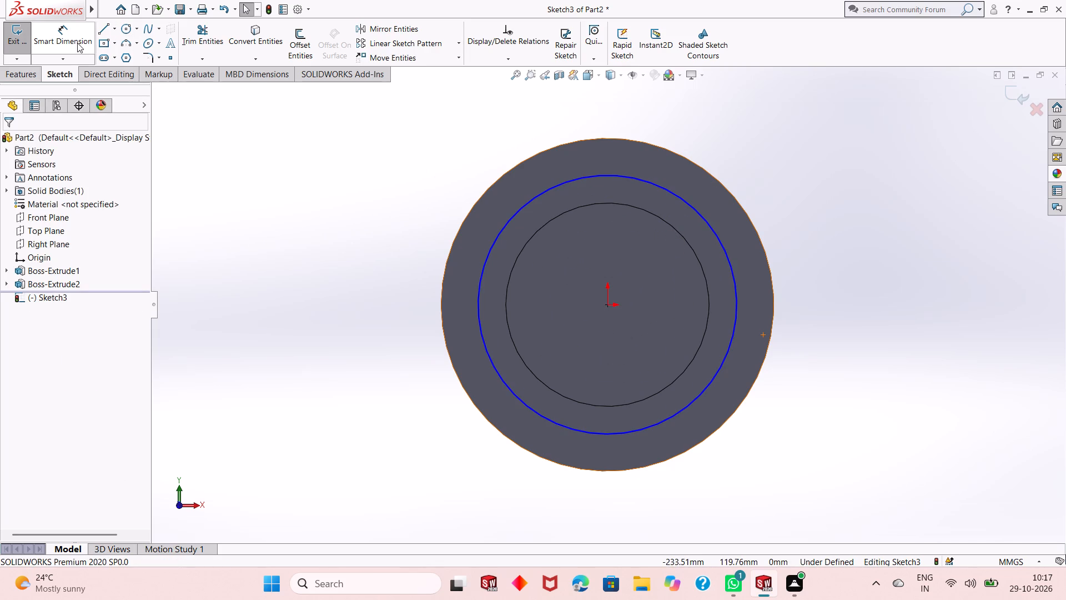
Dimension the new circle's diameter to 170 mm with Smart Dimension.
left_click(77, 42)
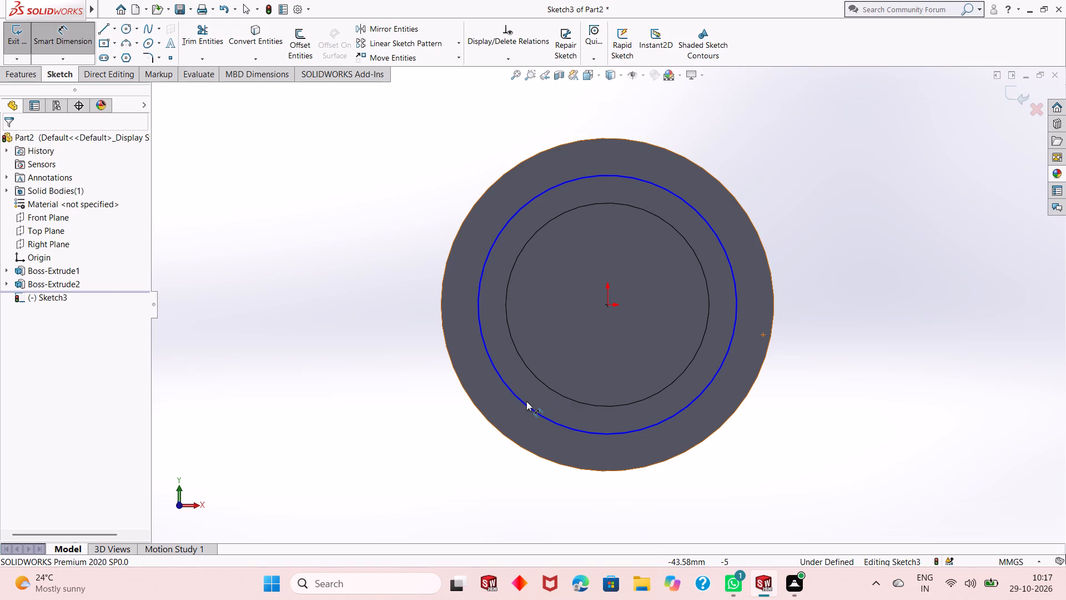
left_click(525, 402)
left_click(397, 486)
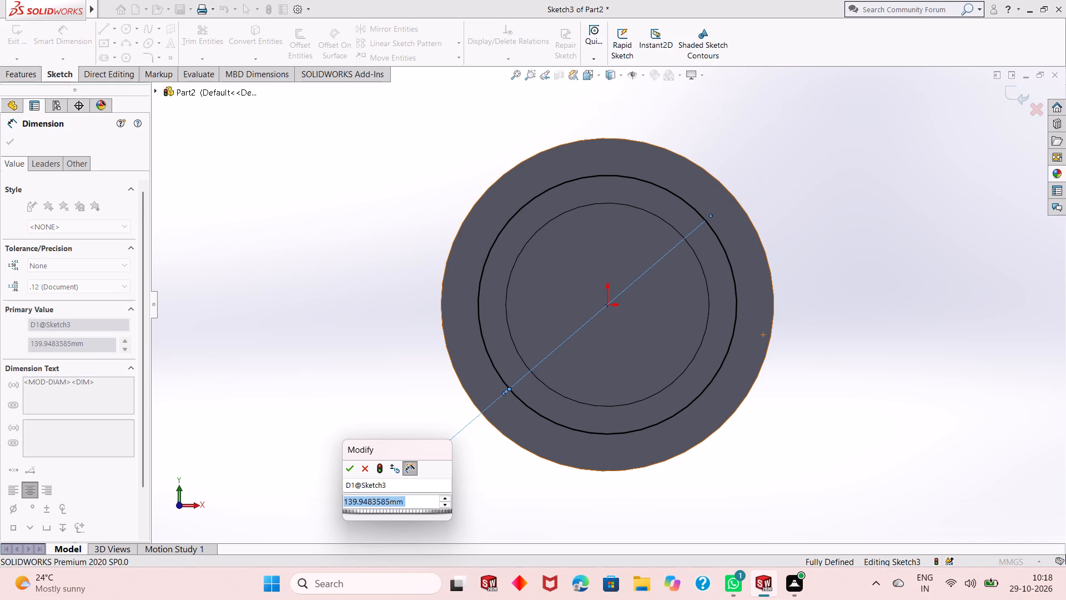
type("85+85")
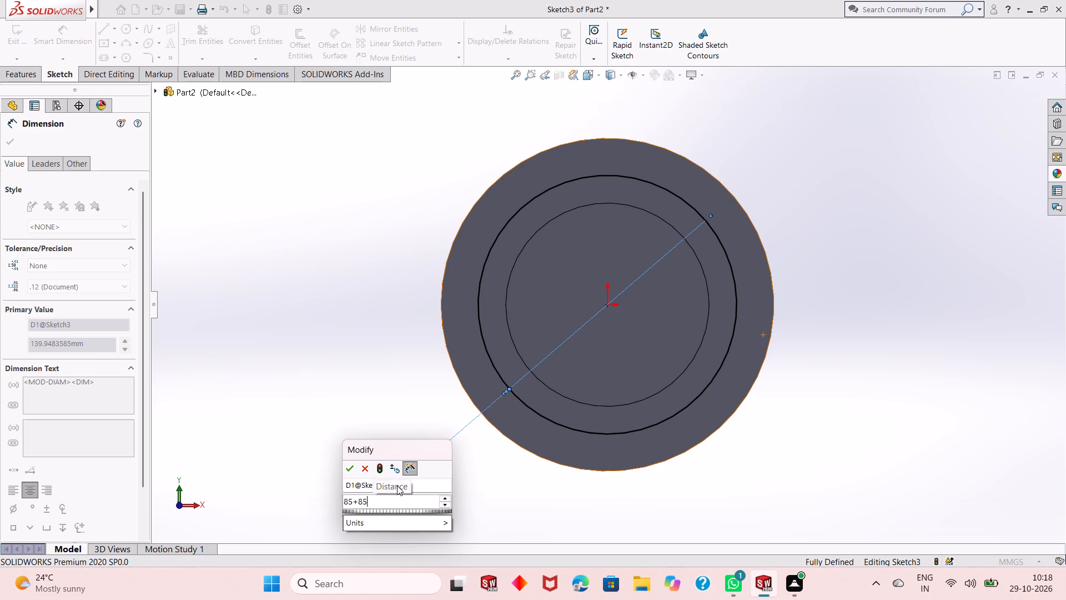
key("Return")
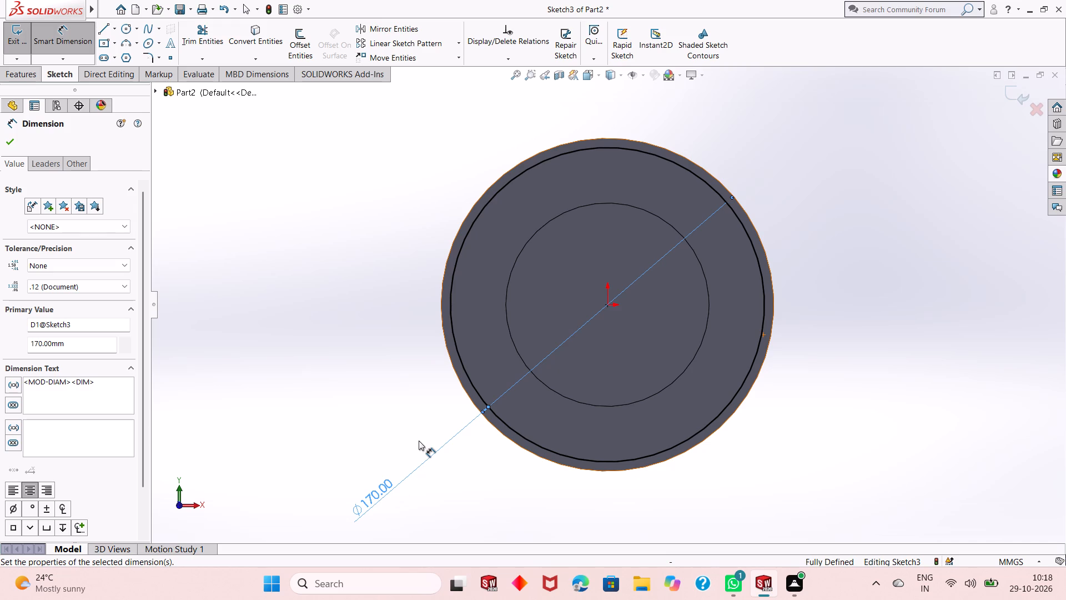
scroll(389, 404, "up", 2)
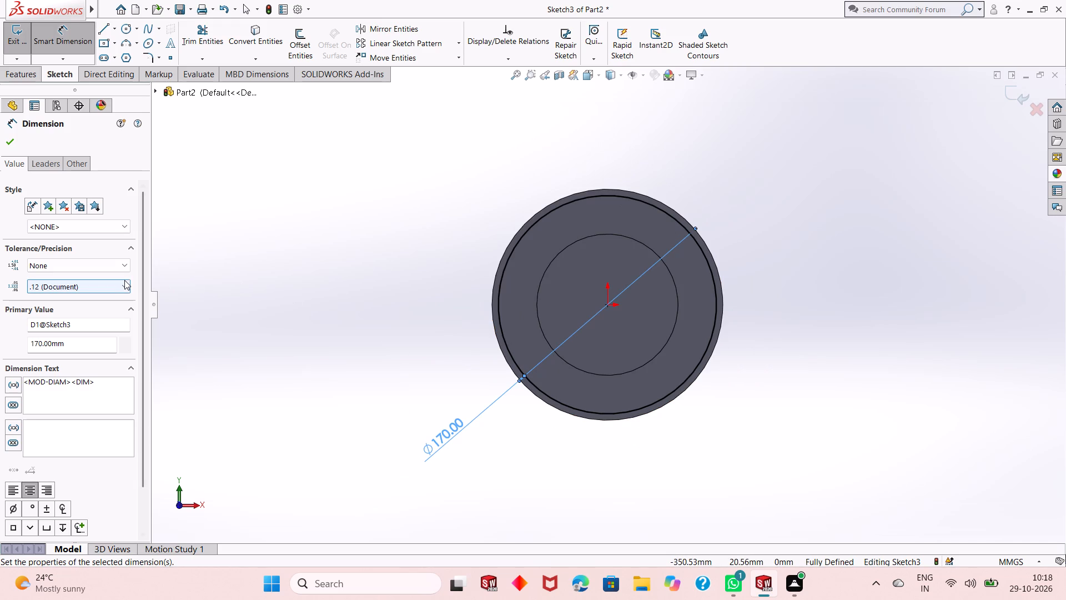
left_click(11, 143)
Extrude the 170 mm circle as a Blind boss 15 mm outward from the smaller boss's front face.
middle_click_drag(576, 316, 543, 336)
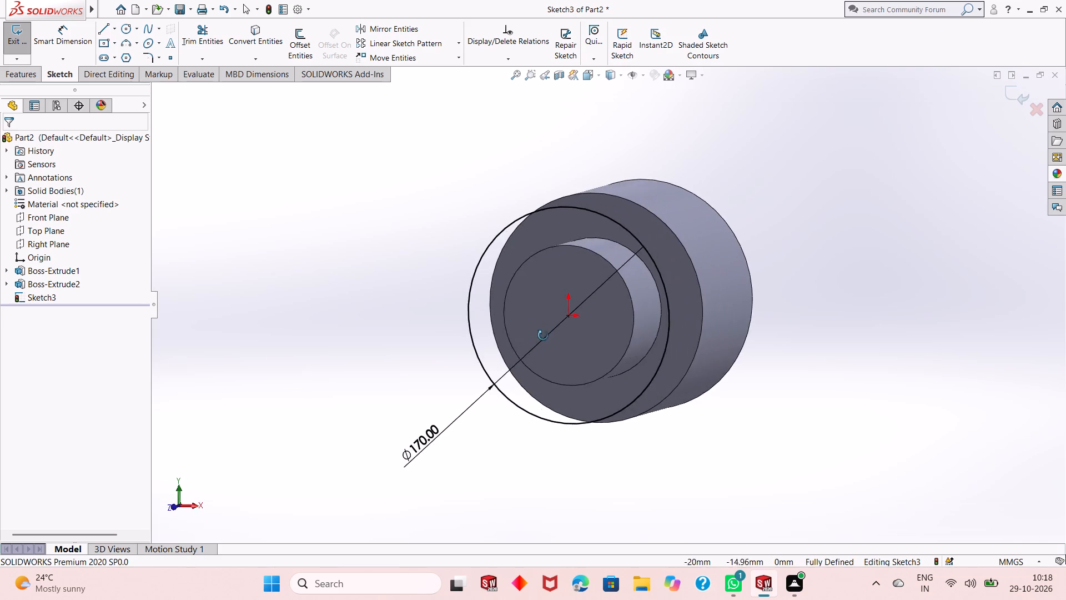
middle_click_drag(543, 336, 504, 357)
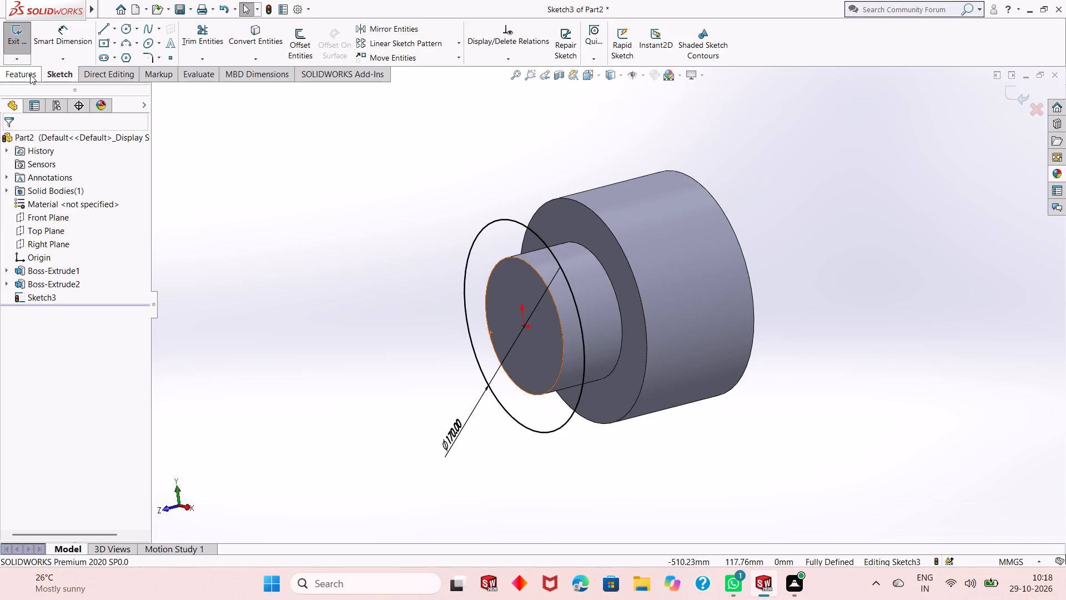
left_click(30, 74)
left_click(33, 44)
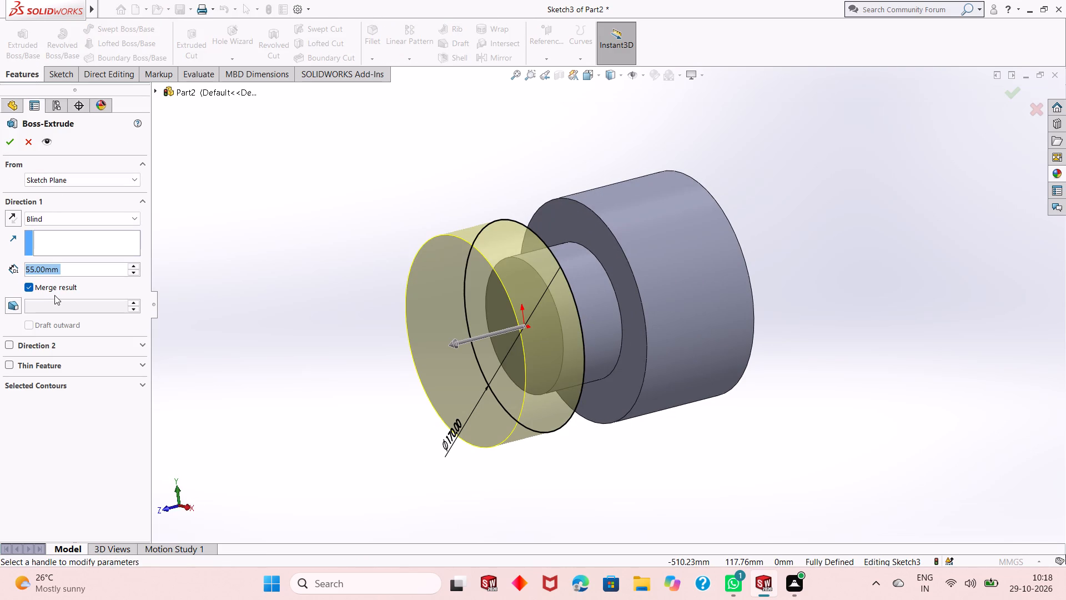
key("1")
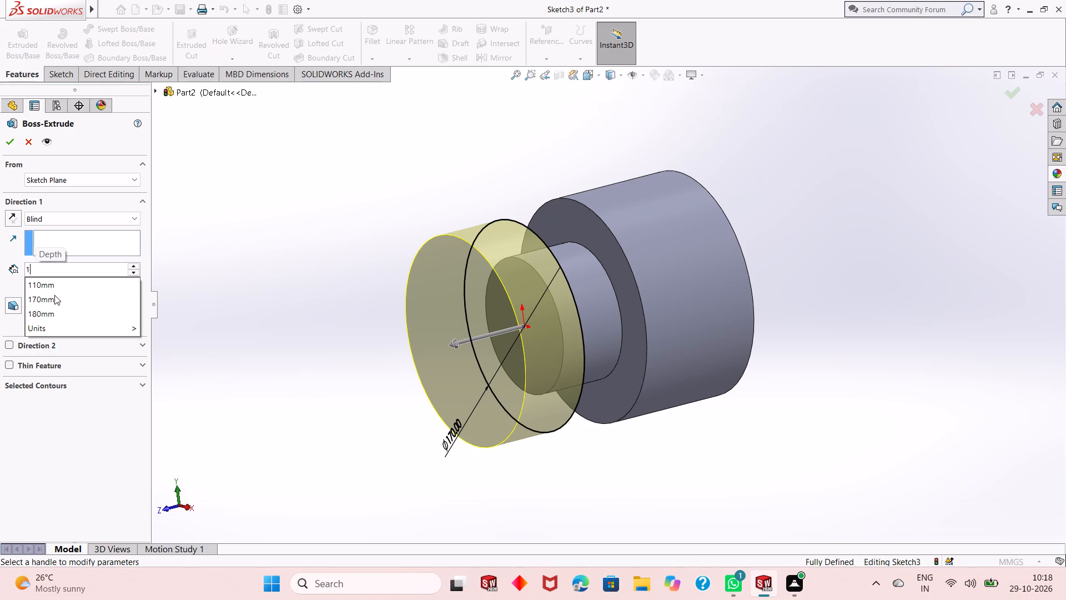
key("5")
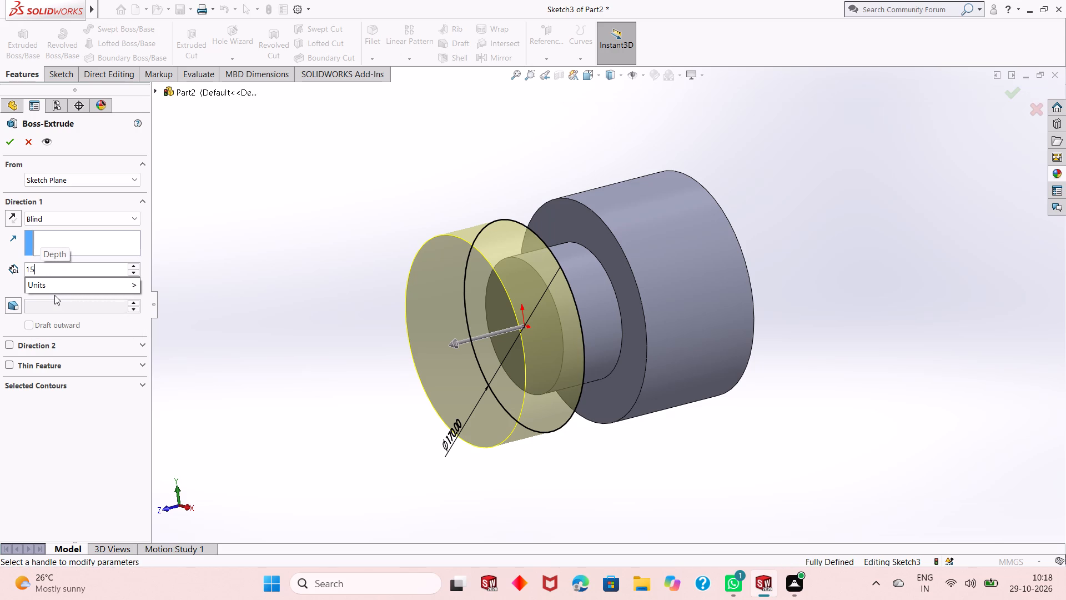
key("Return")
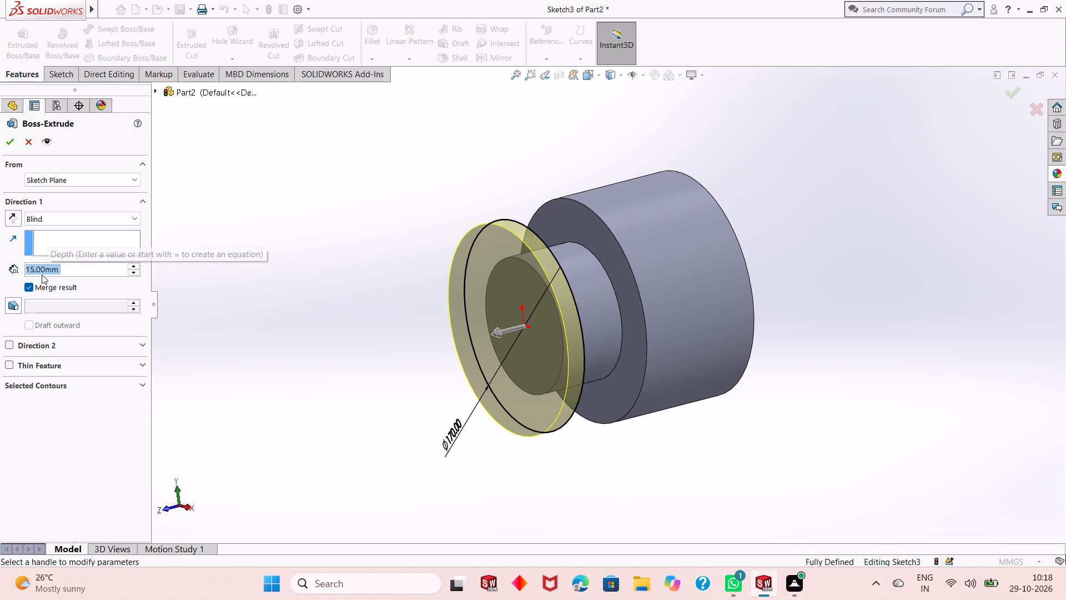
left_click(12, 142)
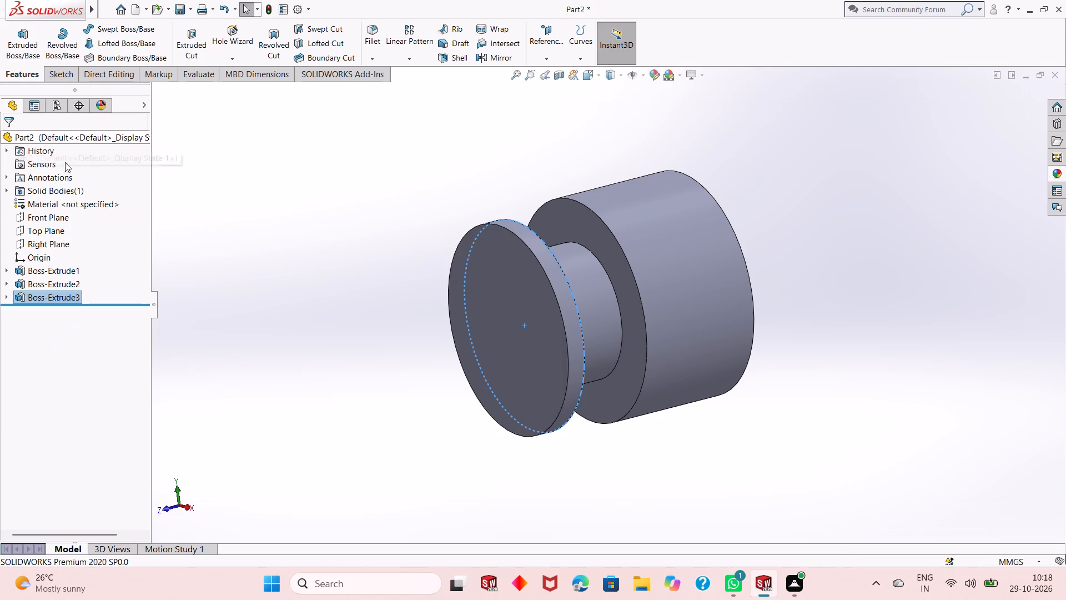
left_click(387, 349)
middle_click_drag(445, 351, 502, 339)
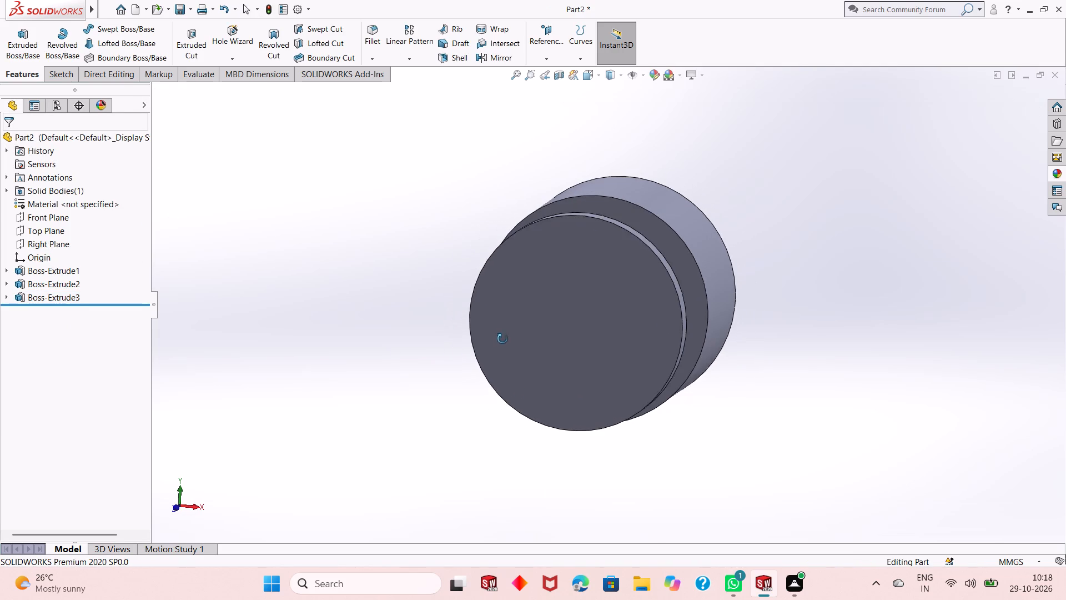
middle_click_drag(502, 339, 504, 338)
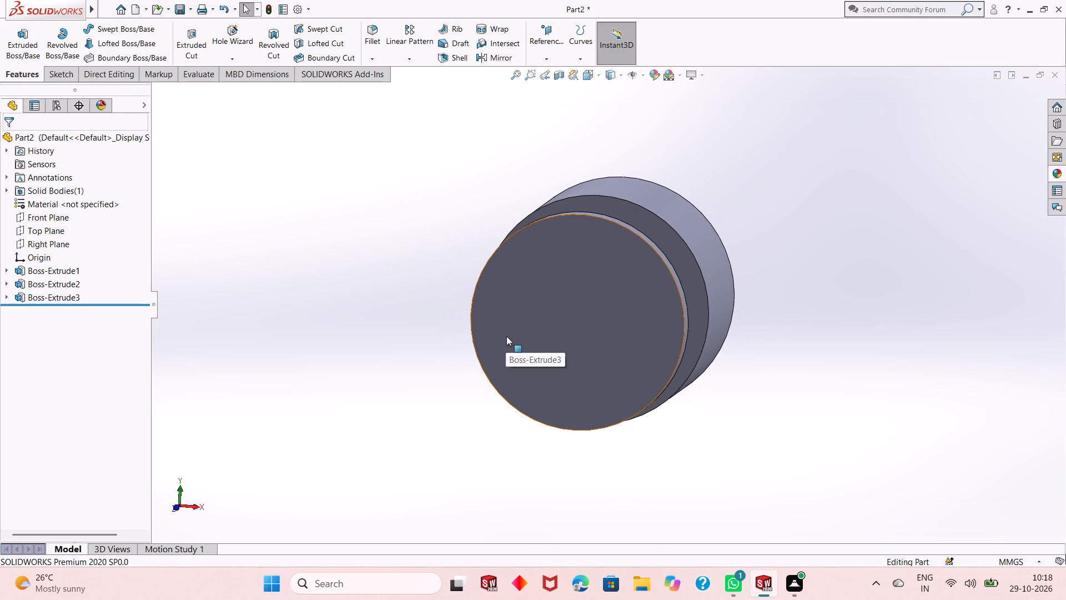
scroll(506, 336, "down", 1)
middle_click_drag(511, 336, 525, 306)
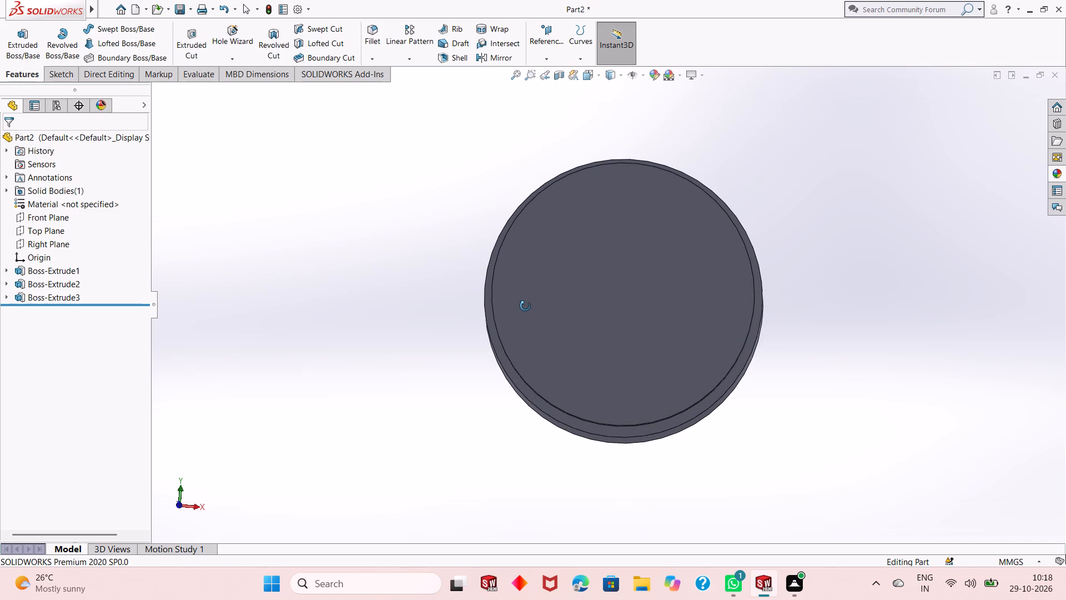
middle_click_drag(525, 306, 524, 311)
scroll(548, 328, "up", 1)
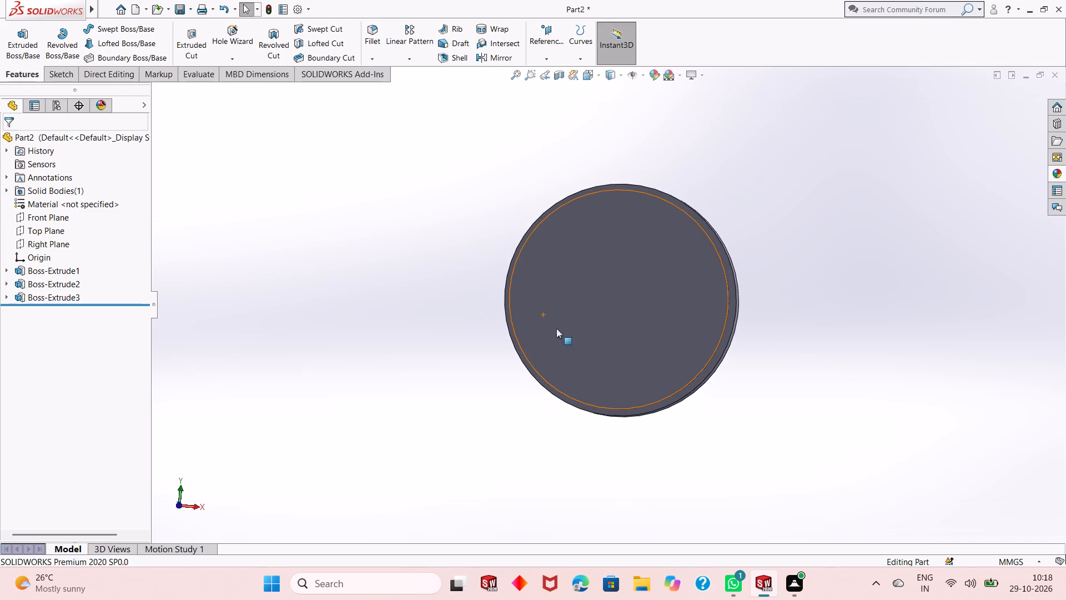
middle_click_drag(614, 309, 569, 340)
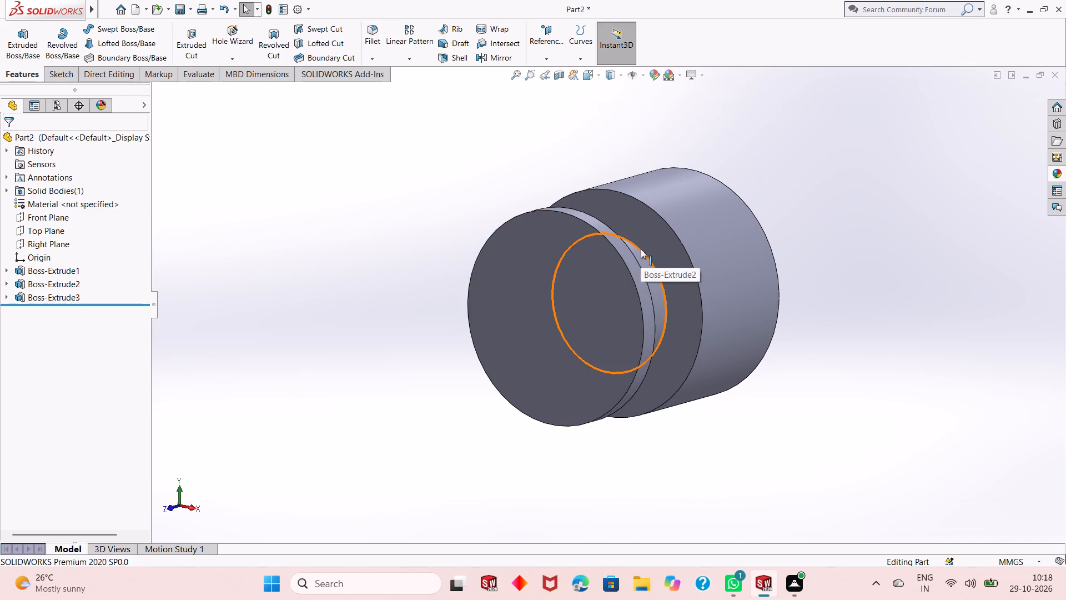
Start a sketch on the 180 mm body's back flat face and draw a circle about 108 mm in diameter centred on the origin.
scroll(607, 337, "up", 1)
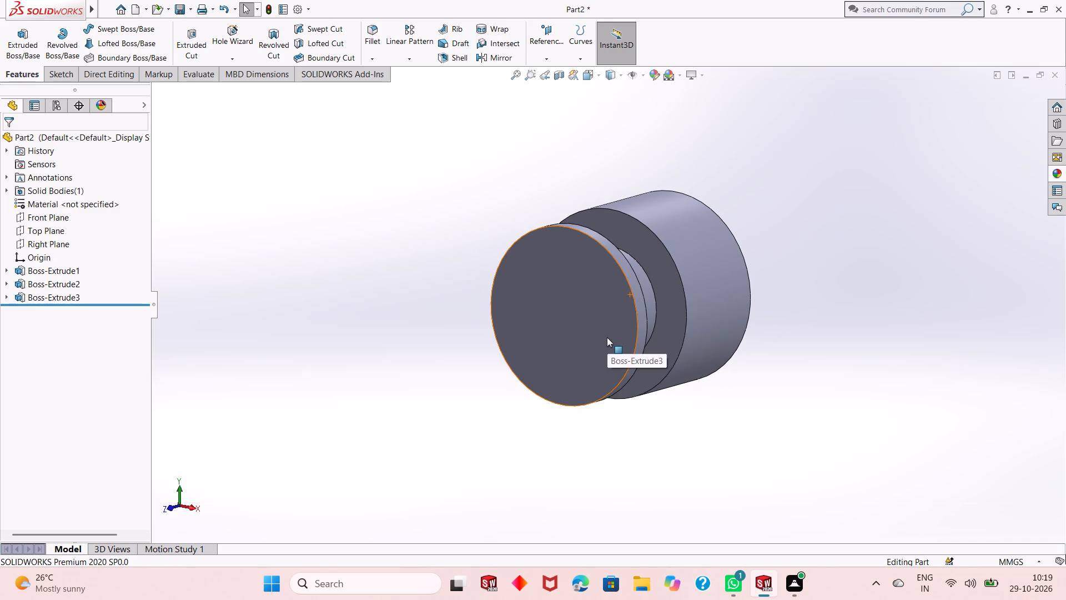
middle_click_drag(752, 304, 645, 315)
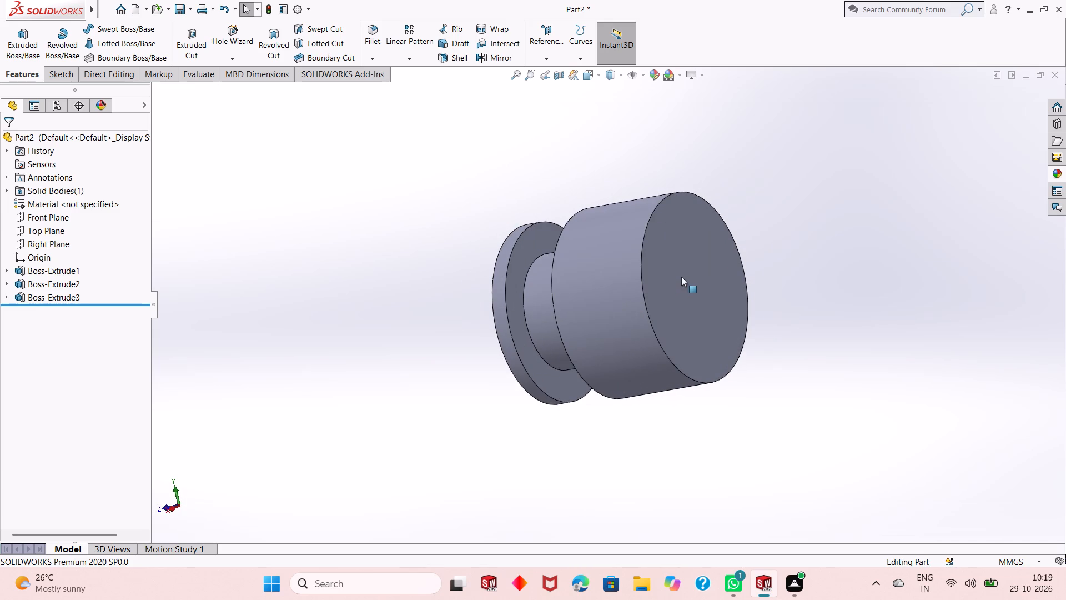
left_click(682, 276)
left_click(738, 242)
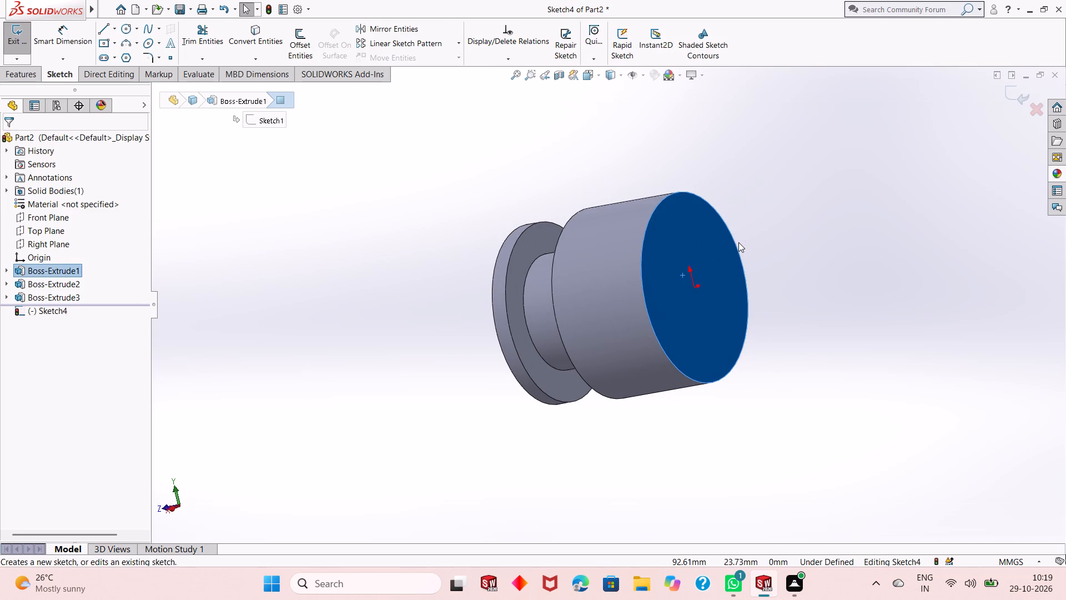
key("ctrl+8")
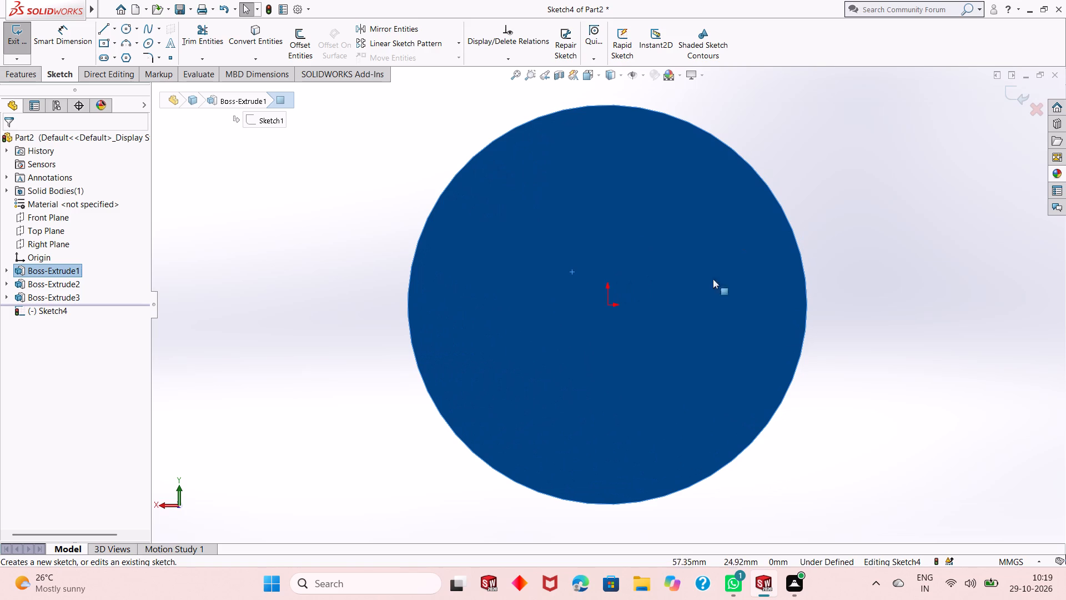
scroll(668, 319, "up", 1)
left_click(821, 262)
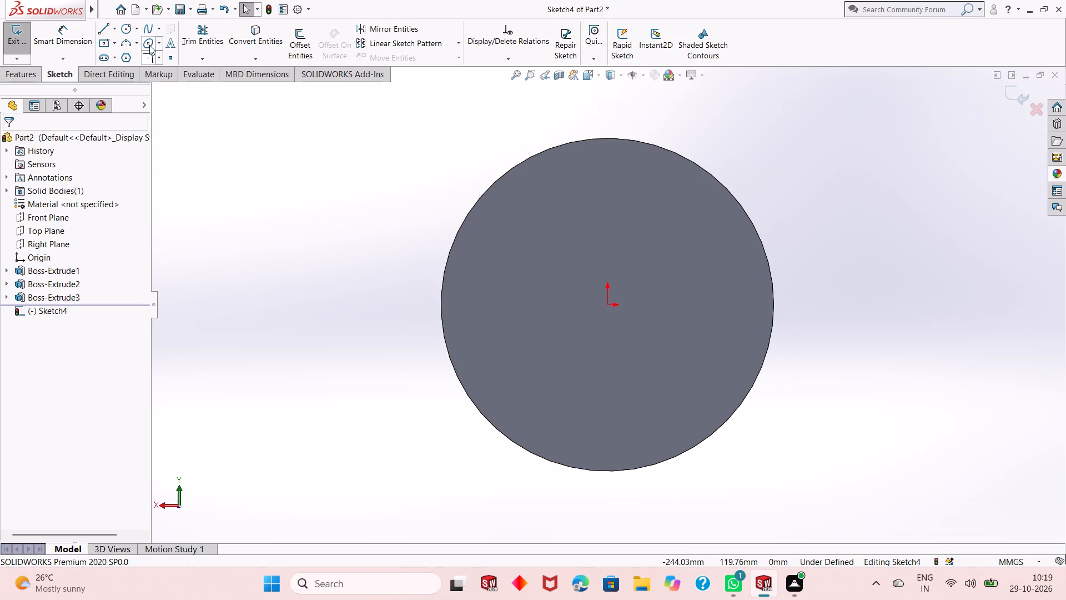
left_click(127, 31)
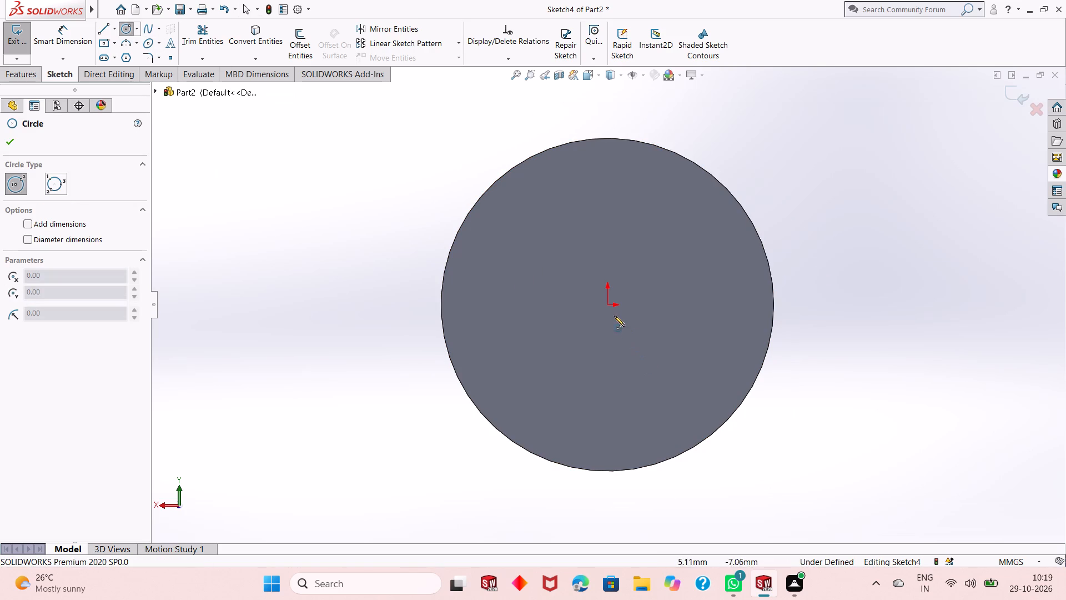
left_click(609, 307)
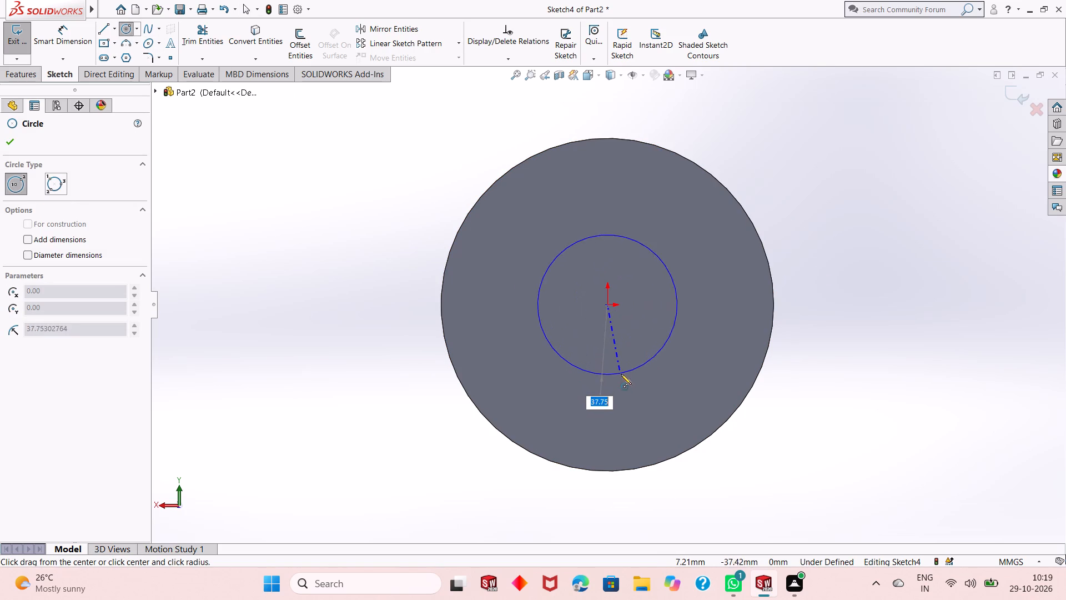
left_click(629, 402)
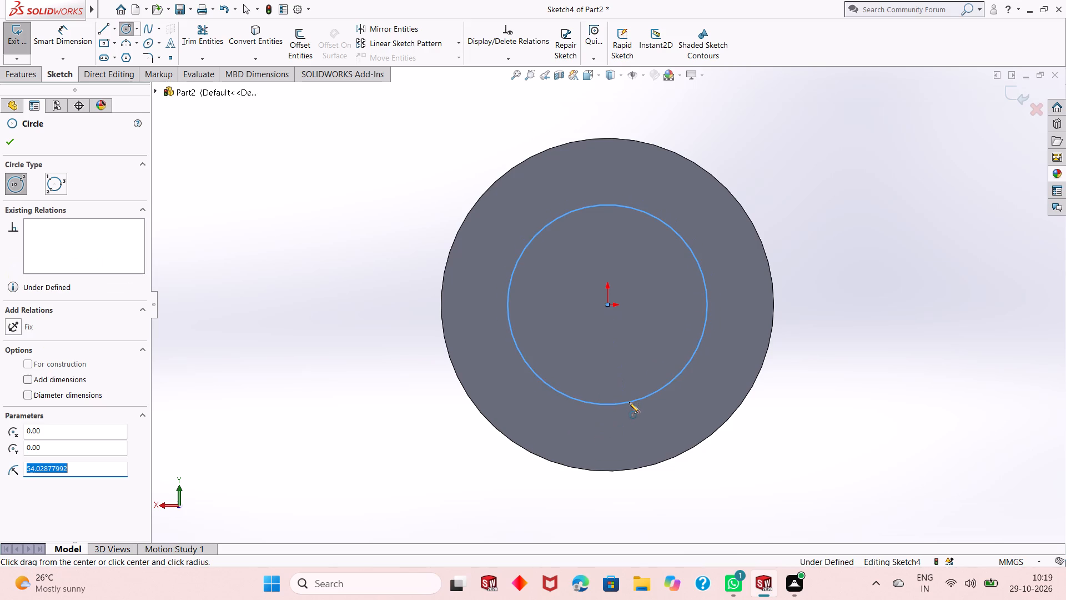
right_click(808, 234)
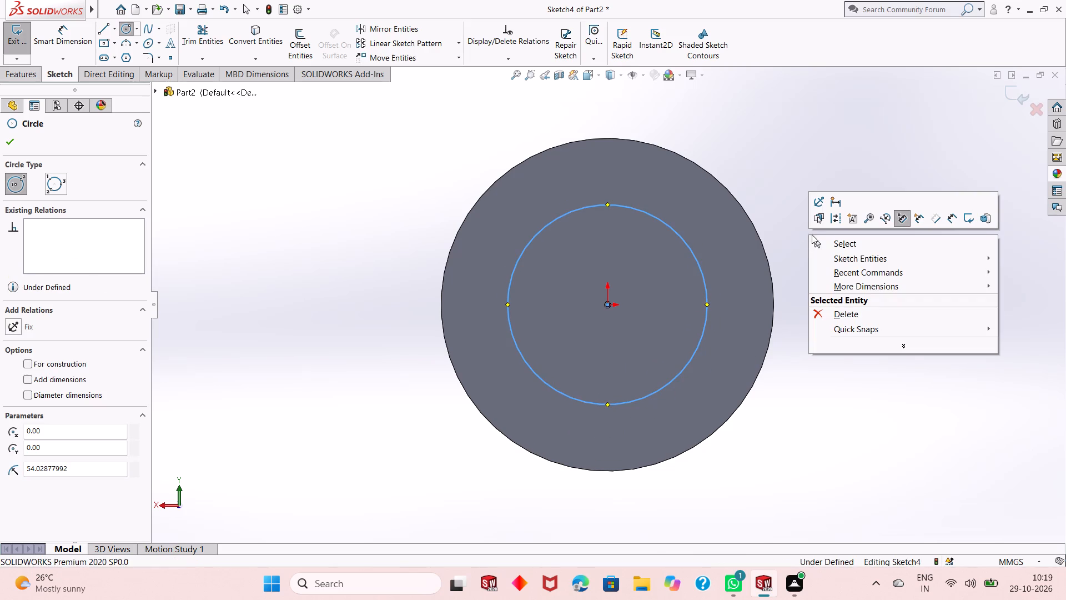
left_click(819, 240)
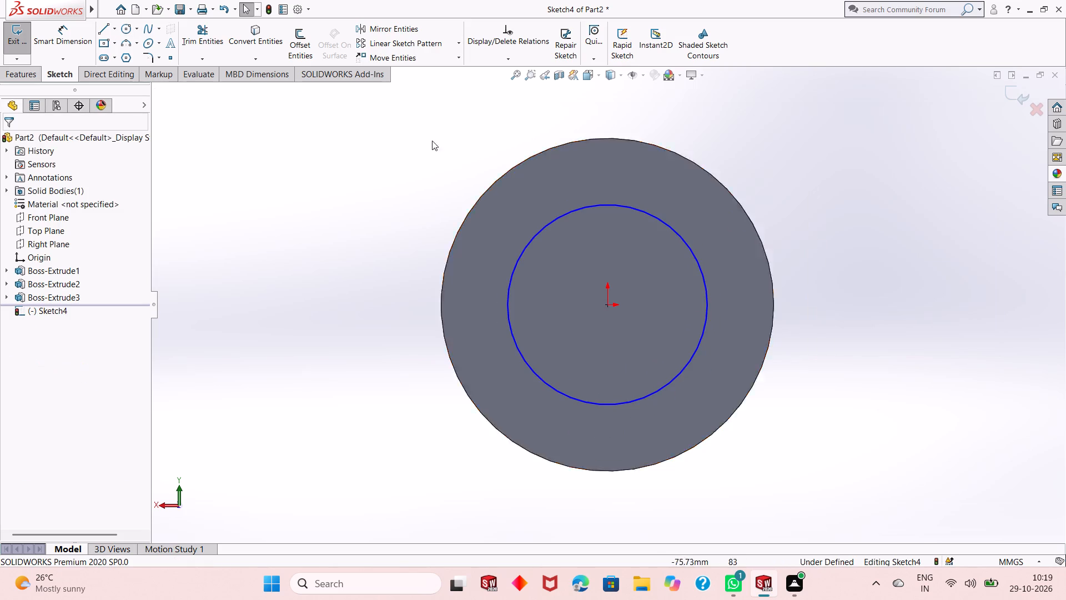
Dimension the new circle's diameter to 110 mm with Smart Dimension.
left_click(62, 42)
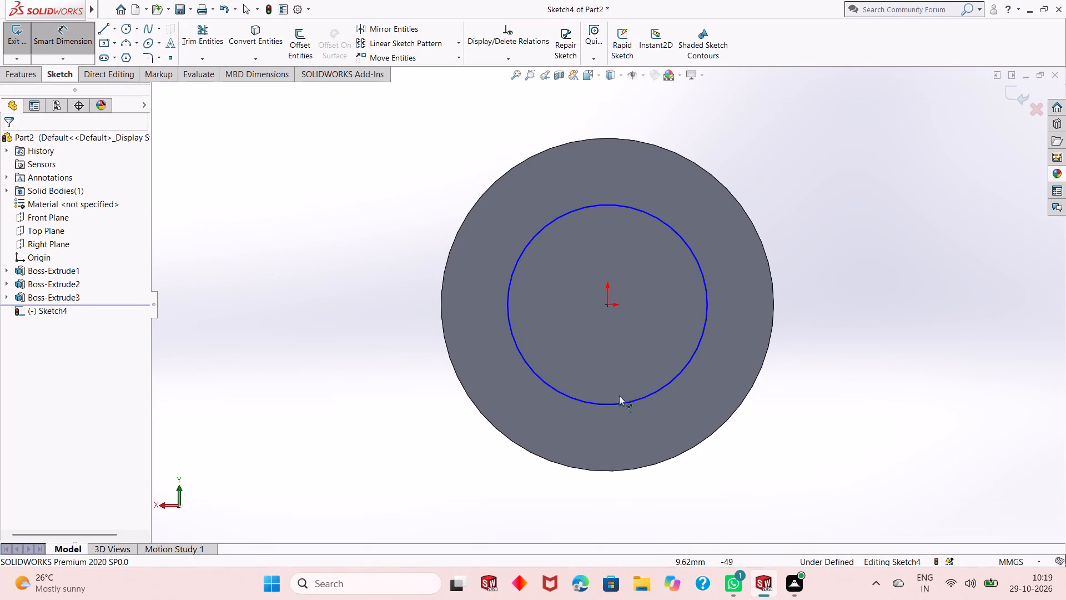
left_click(552, 388)
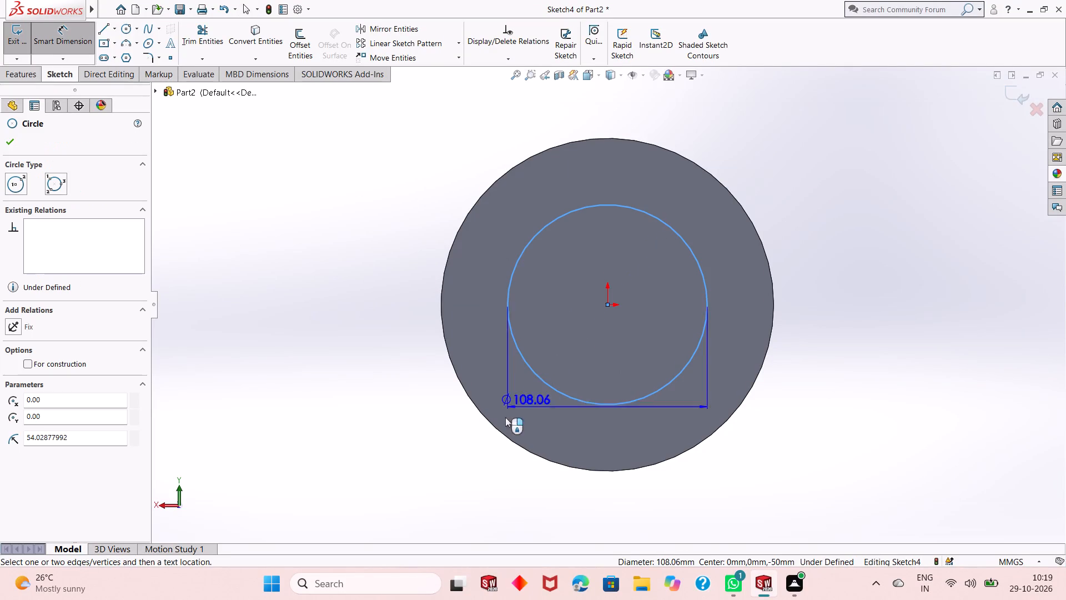
left_click(441, 464)
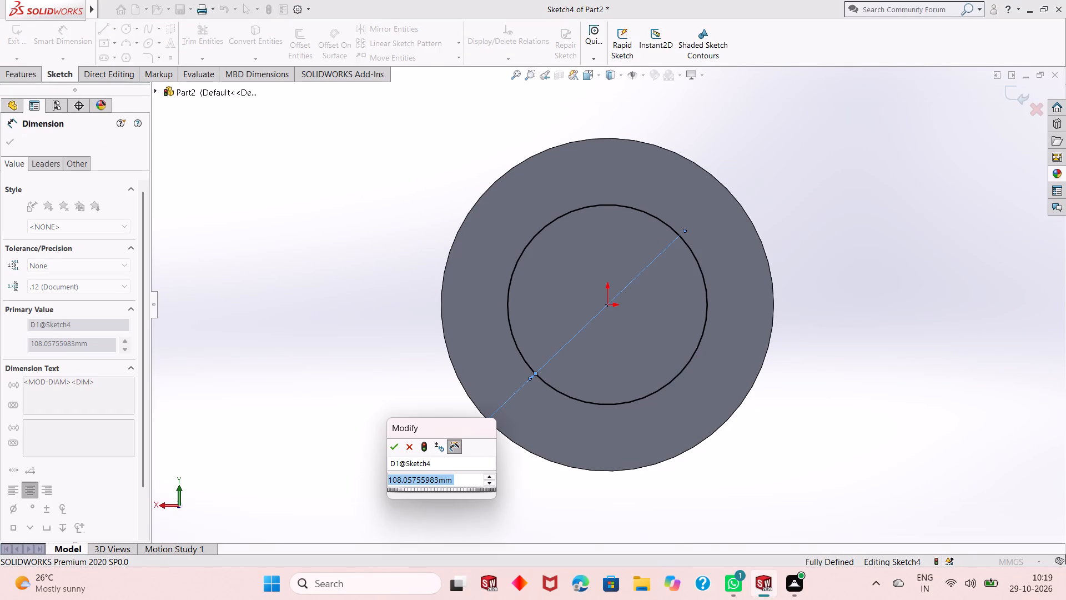
type("11")
key("0")
key("Return")
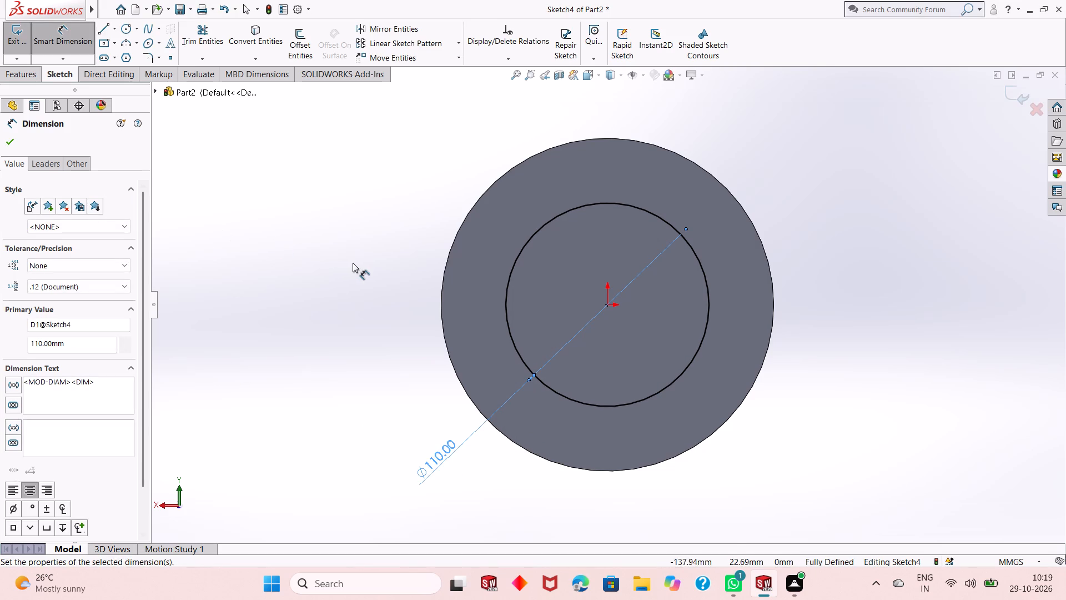
right_click(337, 263)
left_click(354, 302)
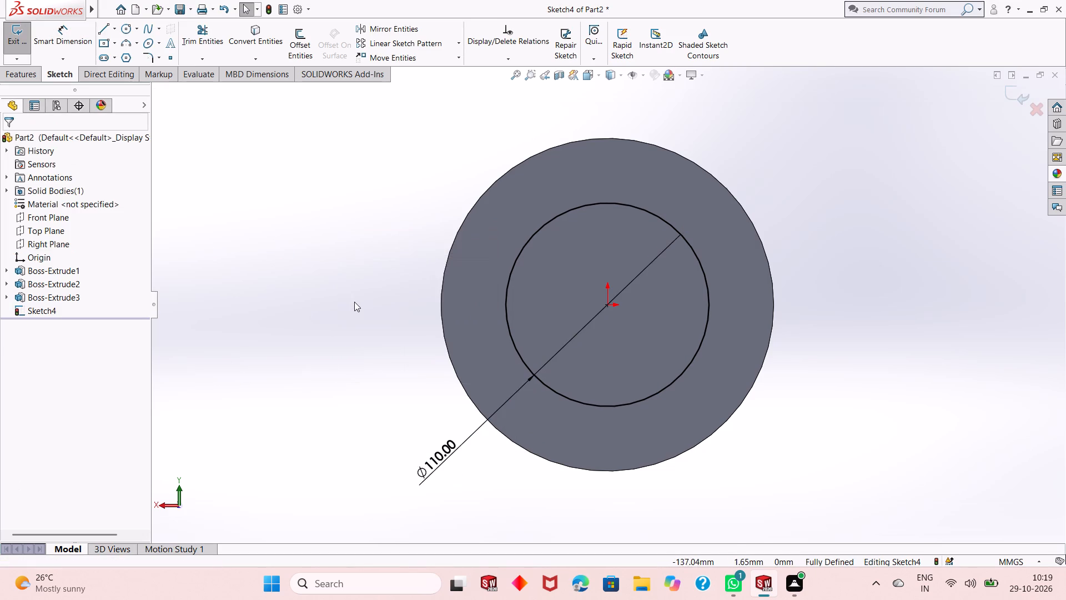
Extrude the 110 mm circle as a Blind boss 35 mm outward from the body's back face, merged with the body.
middle_click_drag(540, 287, 577, 326)
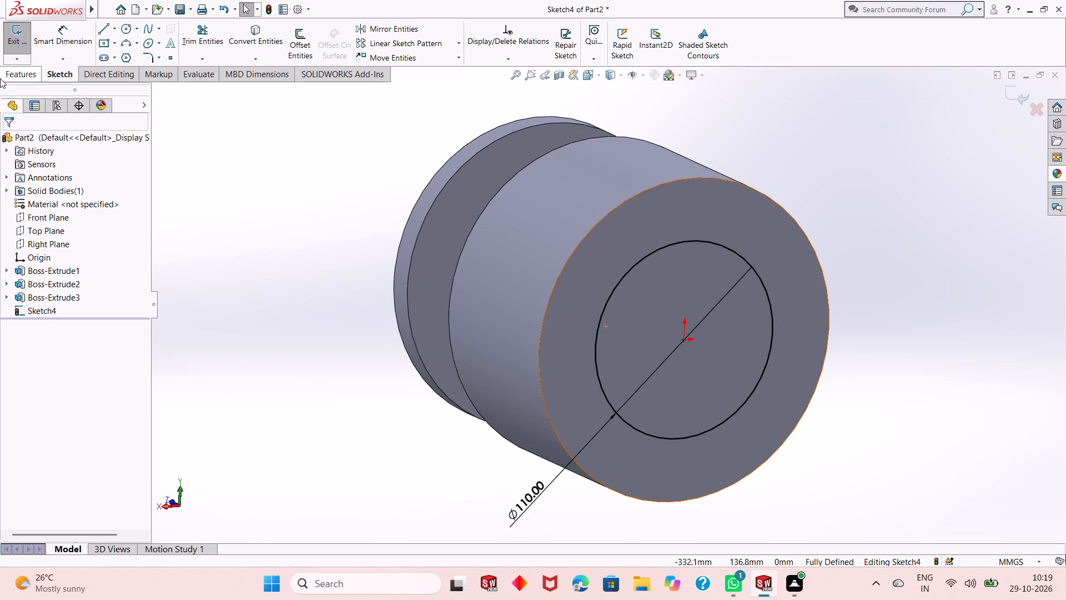
left_click(12, 77)
left_click(20, 51)
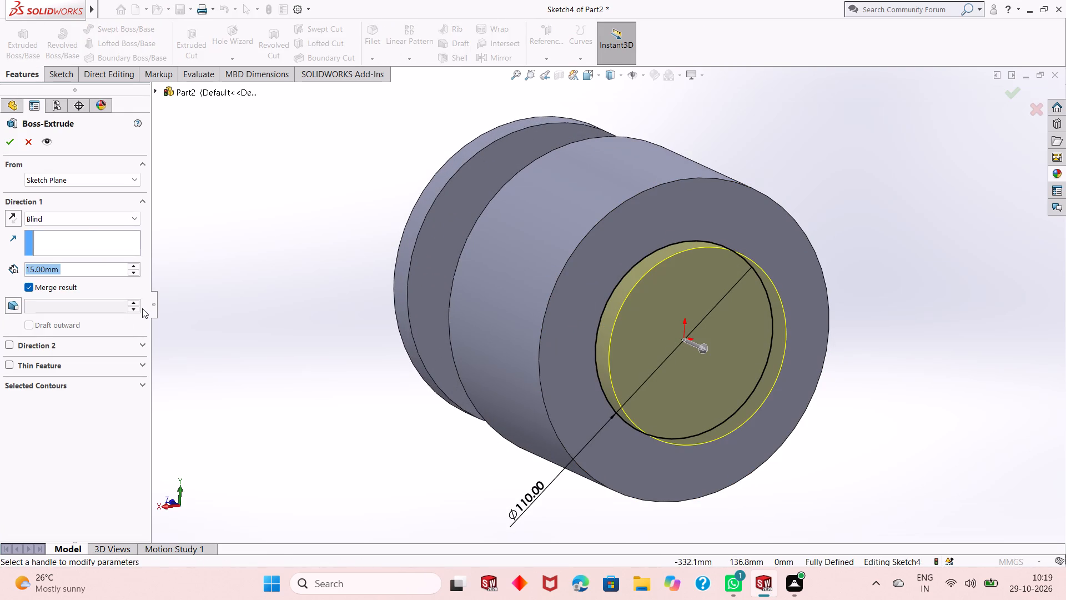
scroll(537, 331, "up", 2)
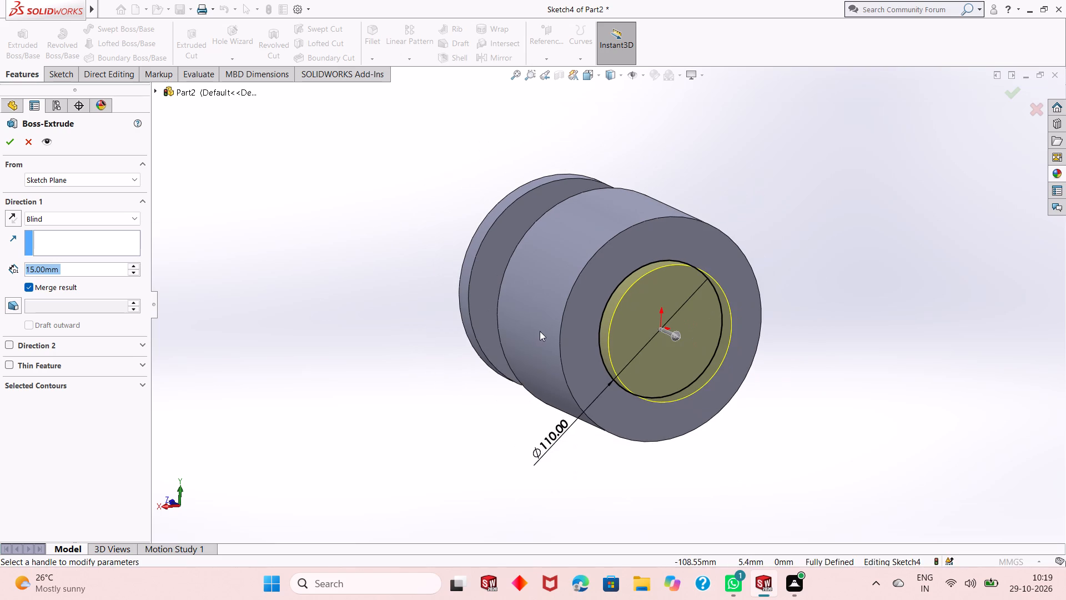
middle_click_drag(593, 344, 613, 322)
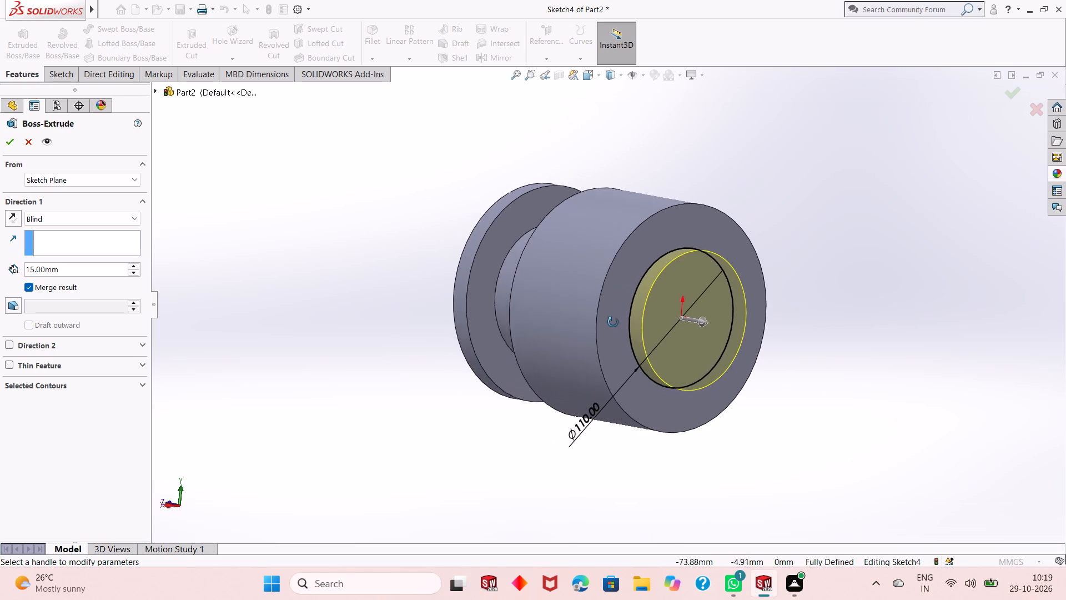
middle_click_drag(613, 322, 633, 308)
double_click(80, 269)
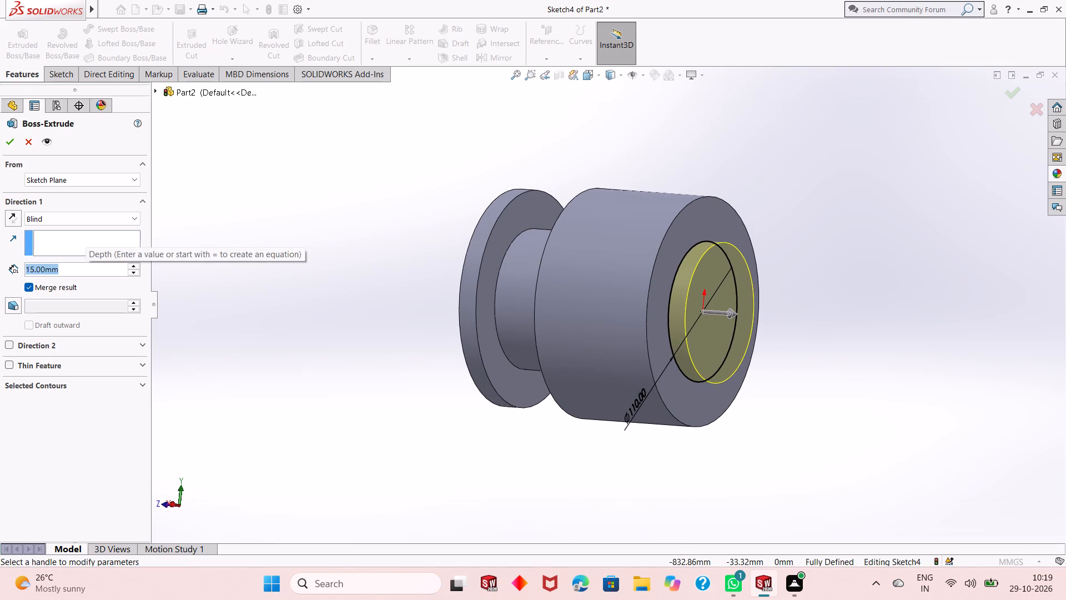
type("205-")
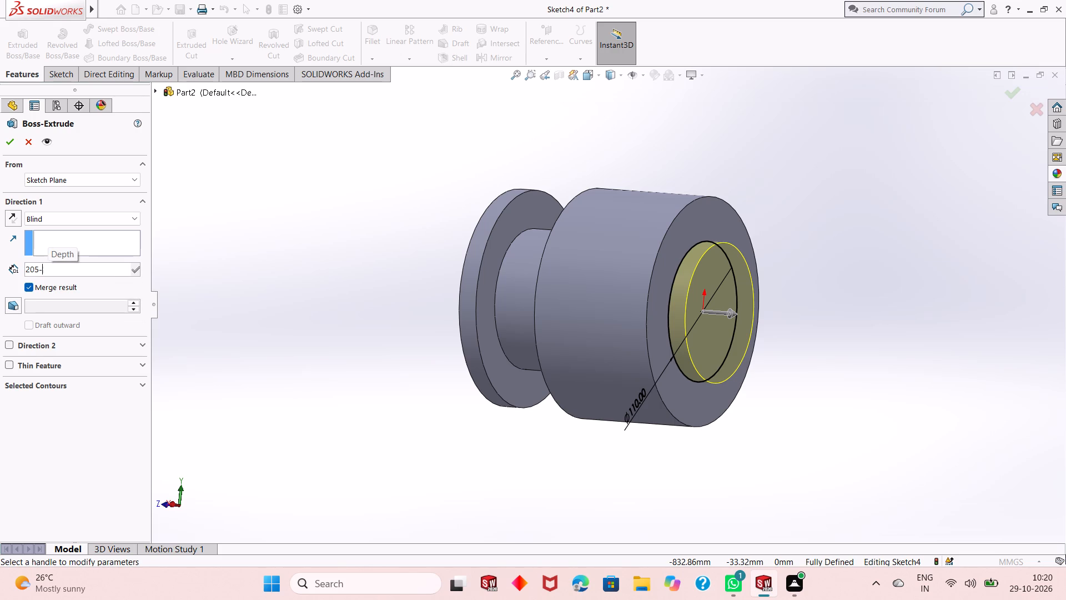
type("170")
key("Return")
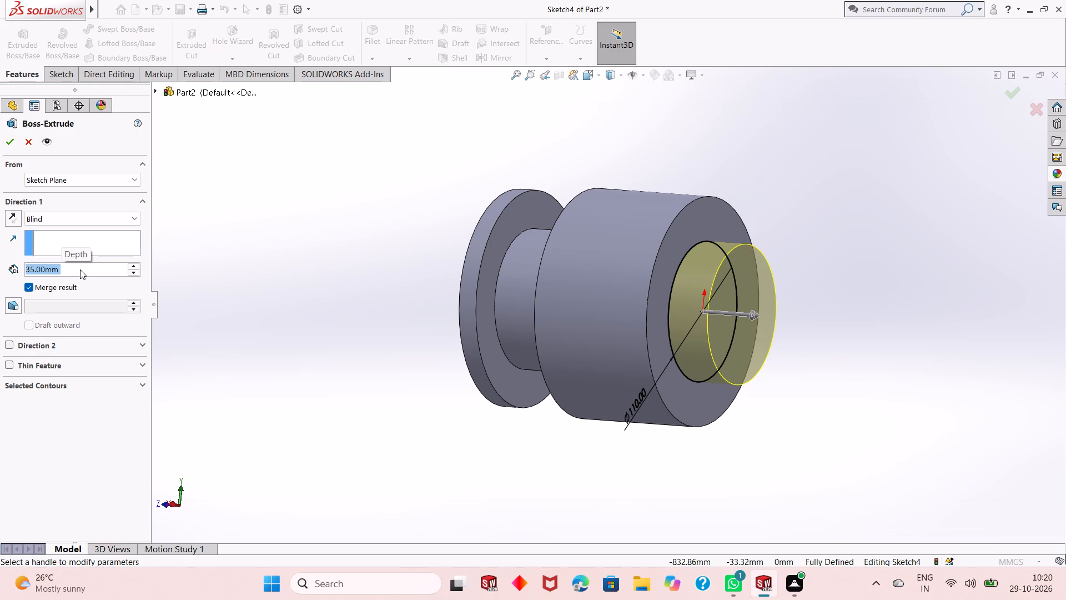
key("Return")
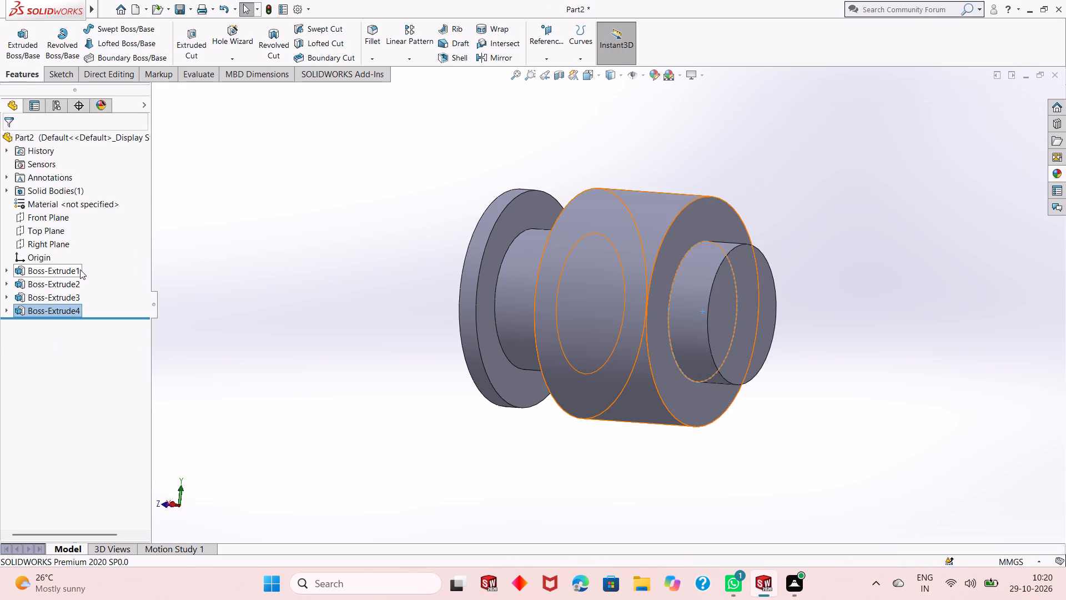
left_click(300, 281)
Examine the stepped part from the flange end, the side and the rear boss end.
scroll(516, 379, "up", 1)
middle_click_drag(520, 379, 692, 323)
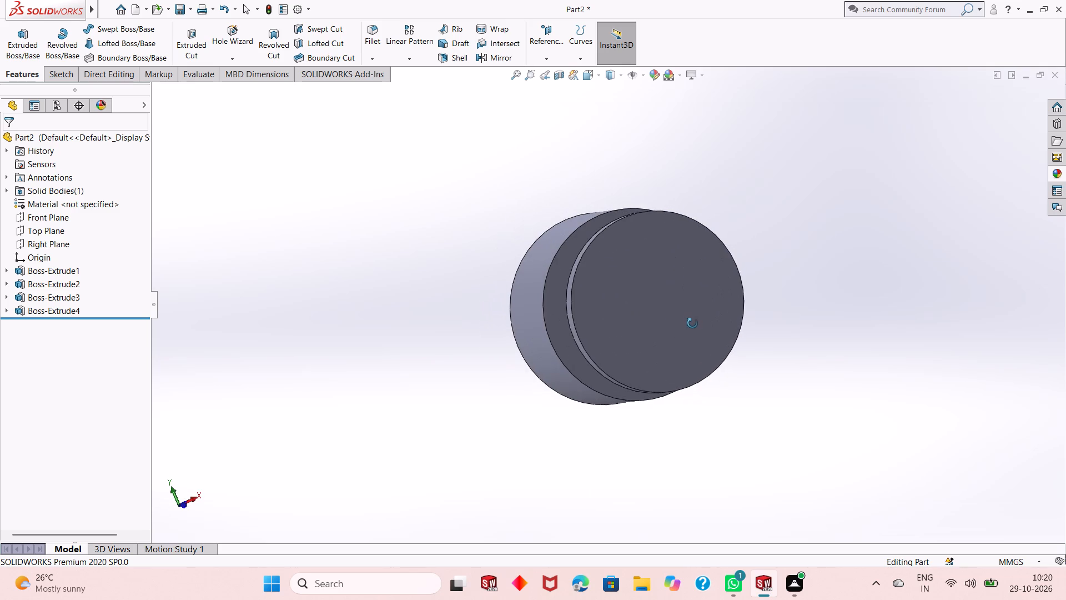
middle_click_drag(692, 323, 621, 368)
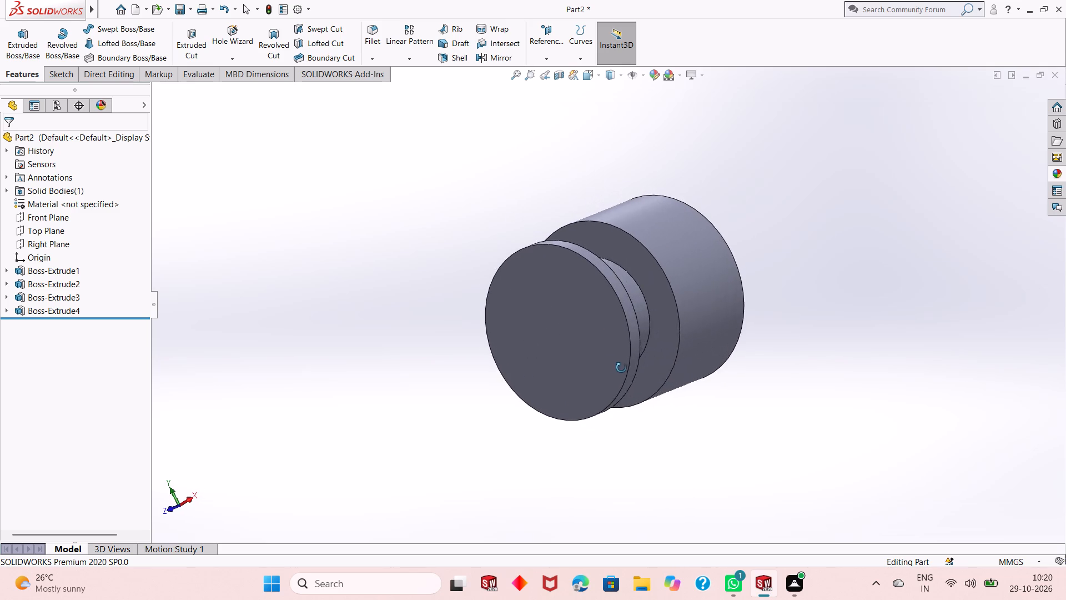
middle_click_drag(621, 368, 617, 370)
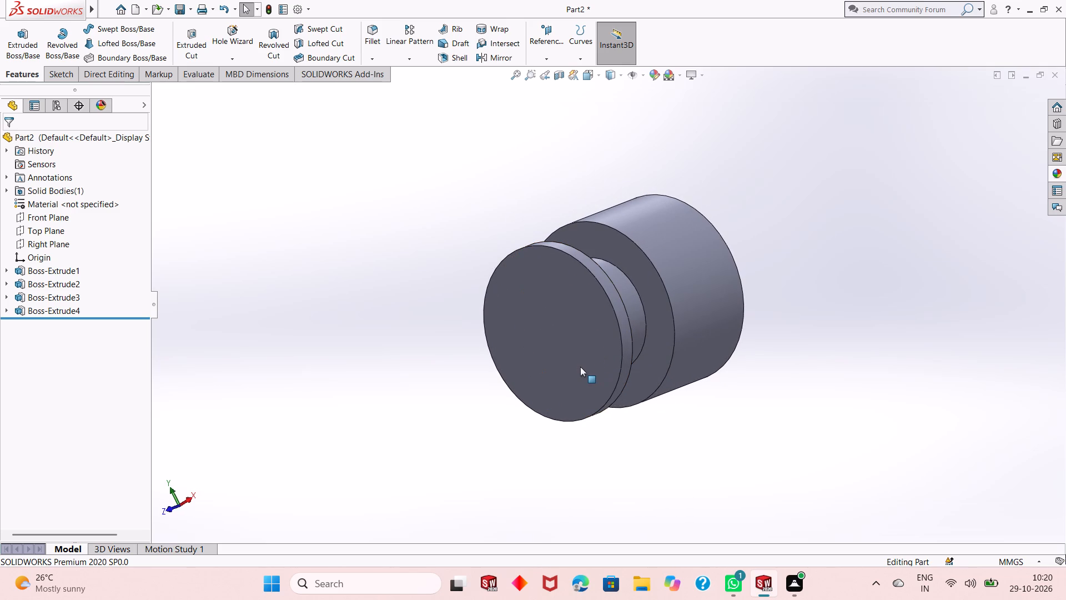
scroll(559, 354, "down", 1)
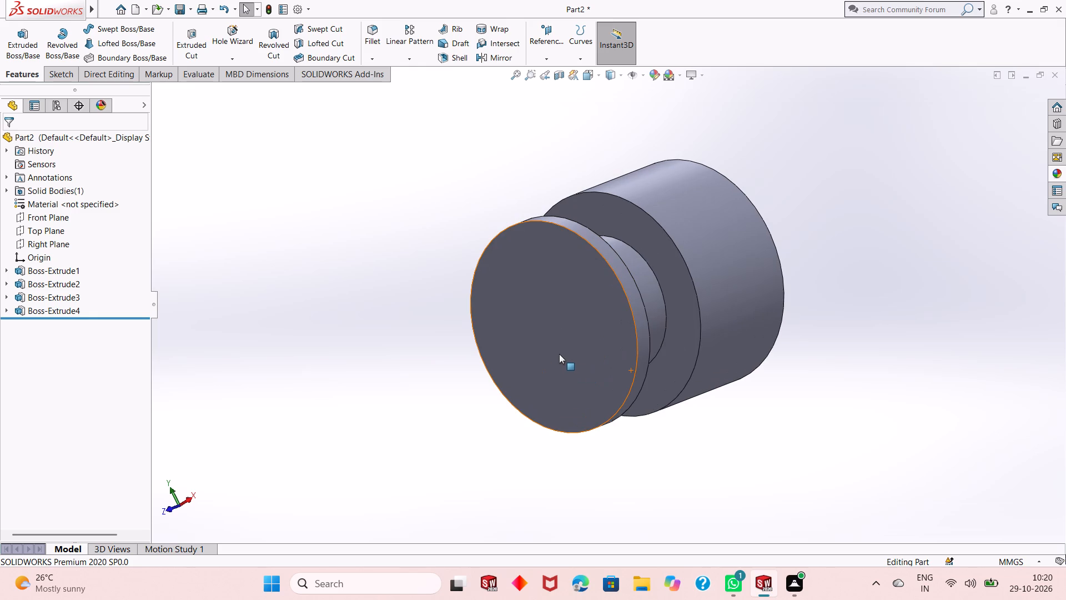
scroll(559, 354, "up", 1)
middle_click_drag(674, 302, 609, 274)
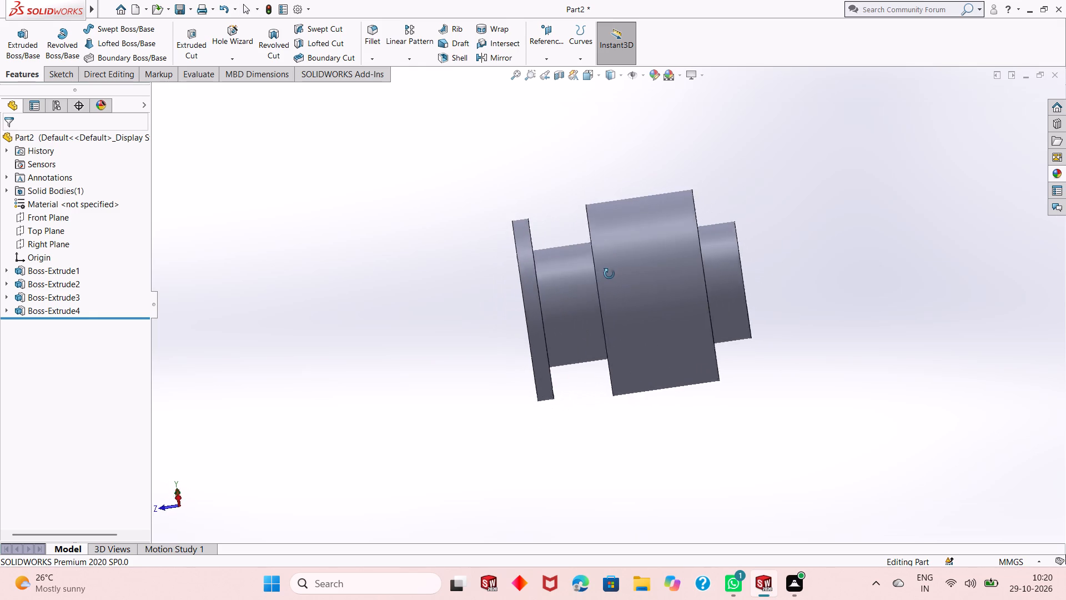
middle_click_drag(609, 274, 607, 275)
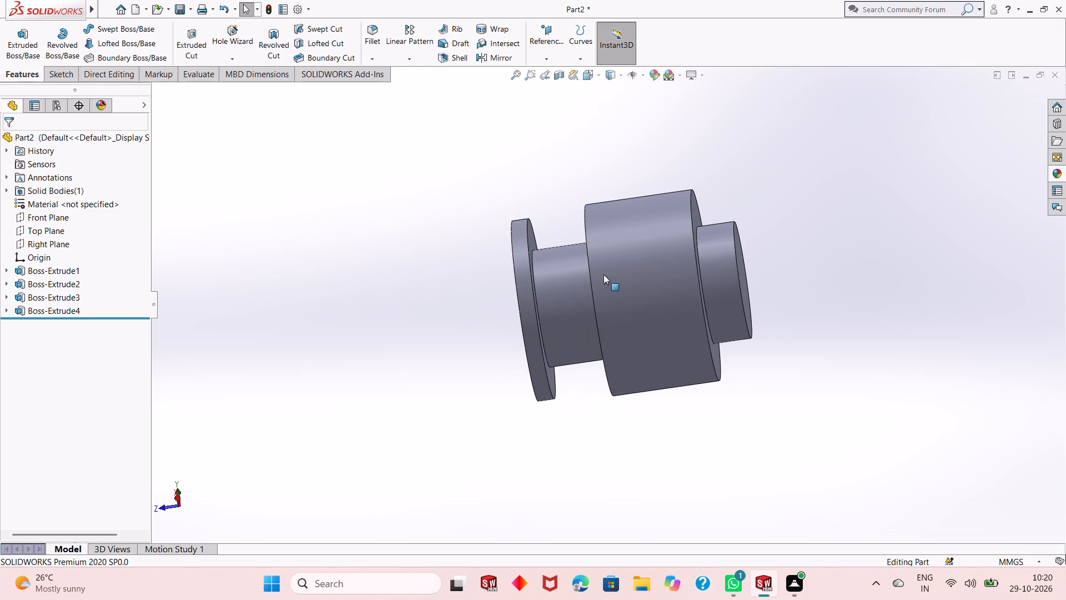
scroll(602, 278, "down", 1)
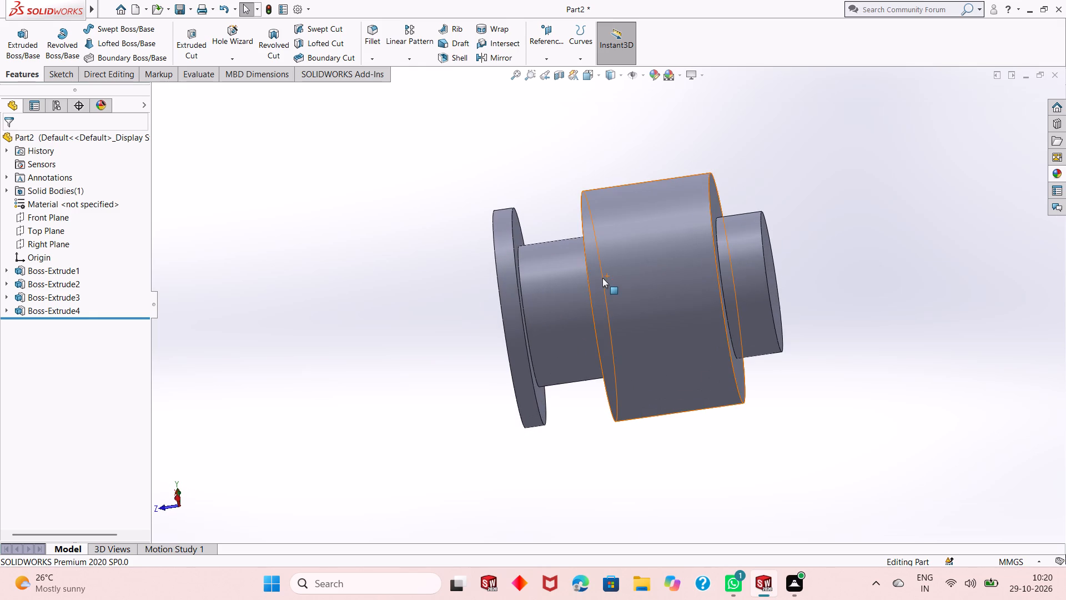
middle_click_drag(601, 282, 661, 242)
scroll(658, 259, "up", 2)
middle_click_drag(695, 233, 686, 249)
scroll(651, 270, "up", 1)
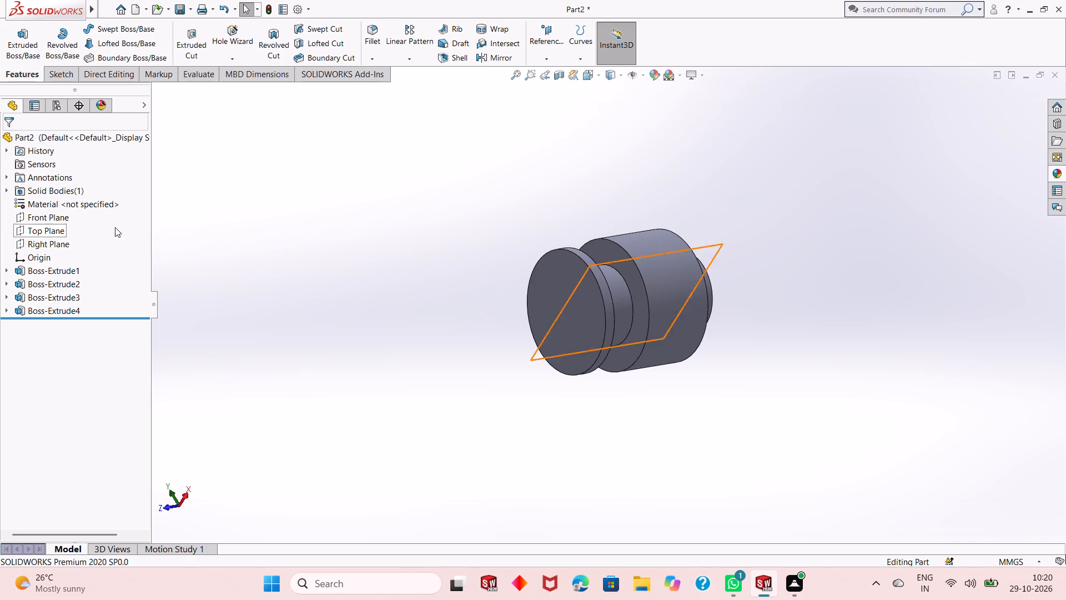
middle_click_drag(842, 284, 846, 417)
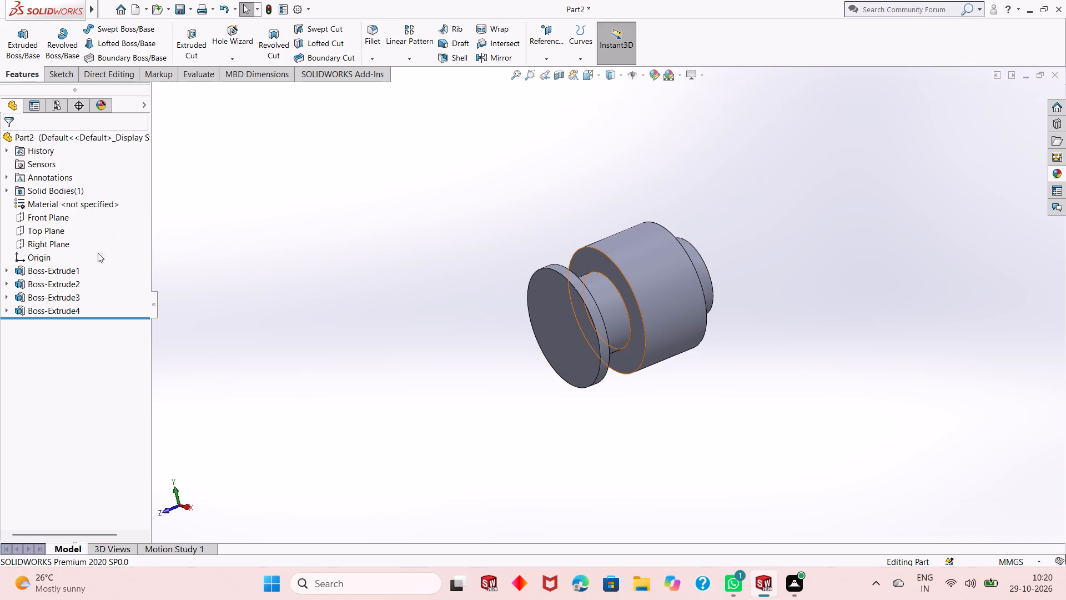
Create a reference plane offset 145 mm above the Top Plane.
left_click(67, 231)
left_click(62, 232)
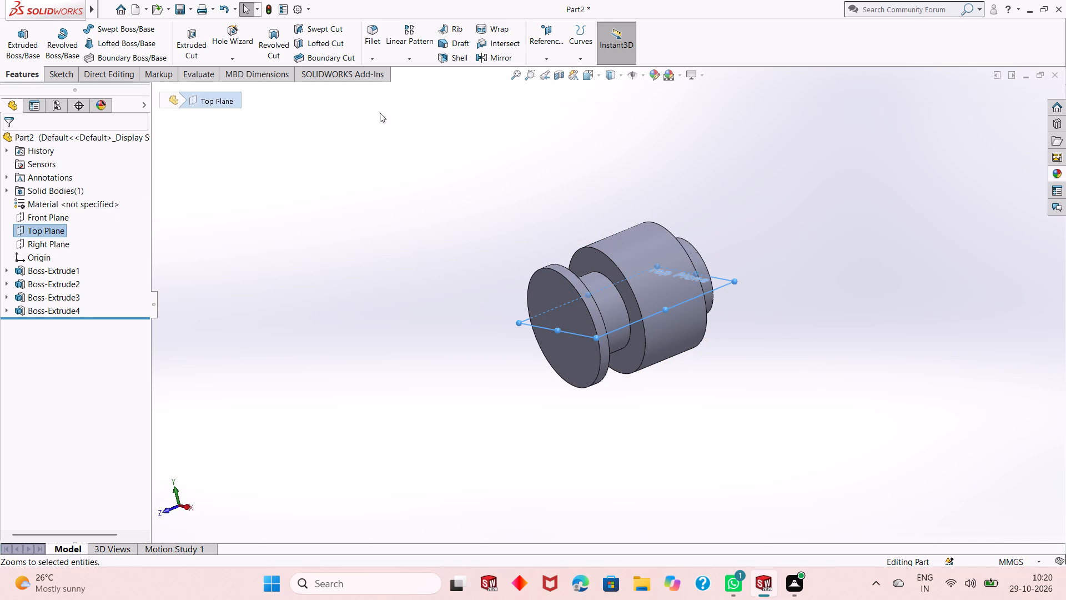
left_click(547, 38)
left_click(555, 70)
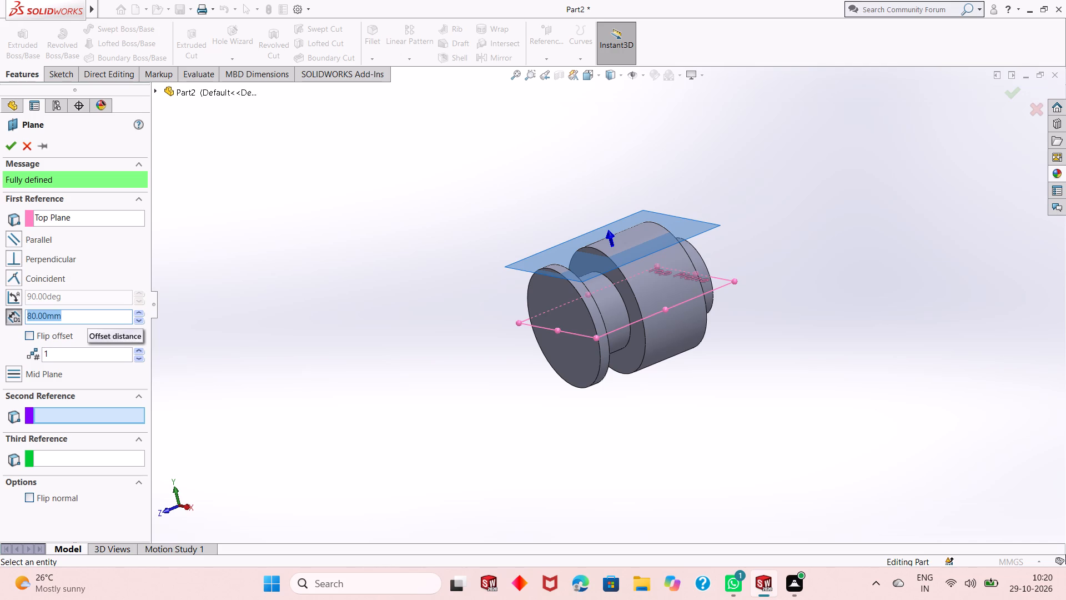
type("145")
key("Return")
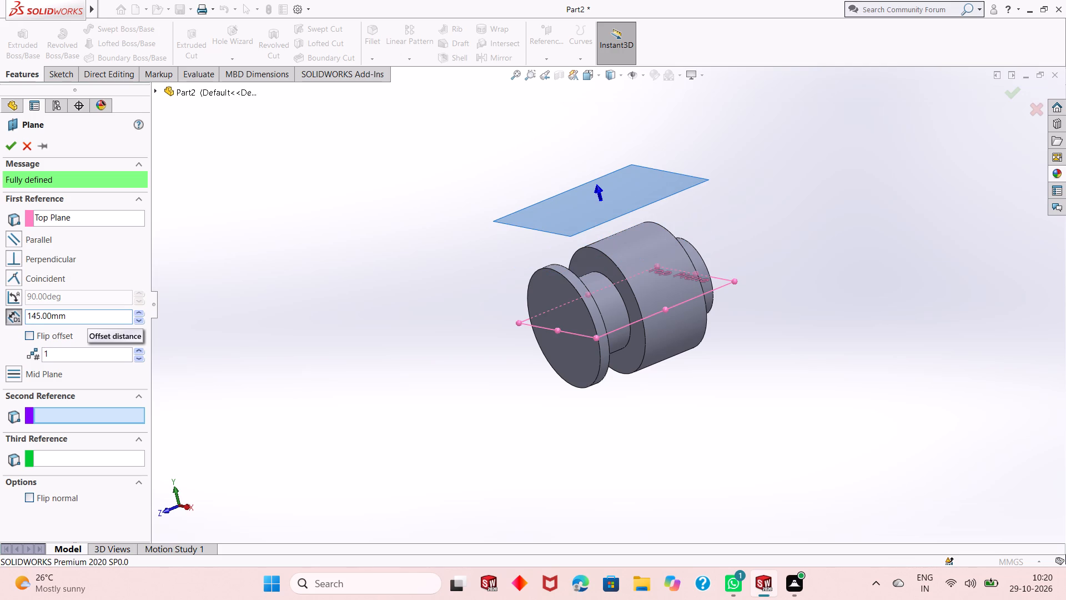
left_click(11, 147)
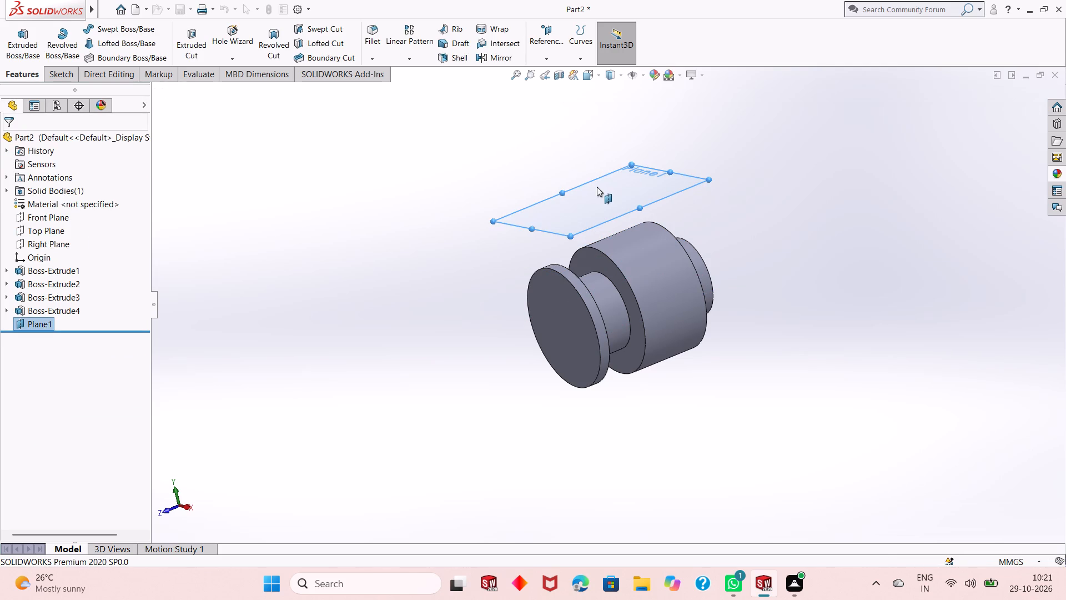
Start a sketch on the new offset plane and draw a circle about 116 mm in diameter centred on the origin.
right_click(597, 187)
left_click(626, 178)
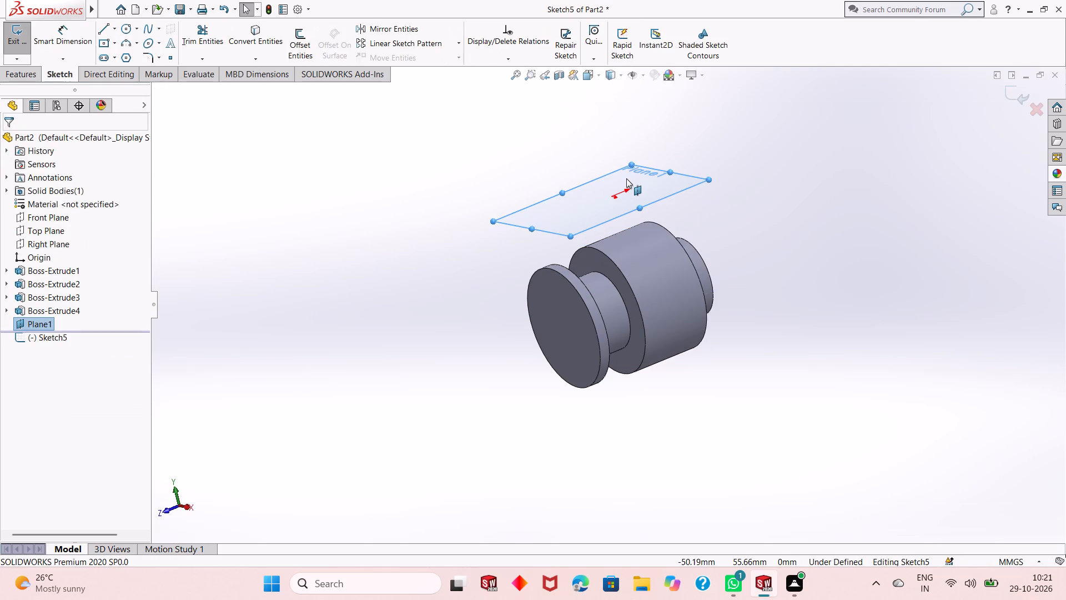
key("ctrl+8")
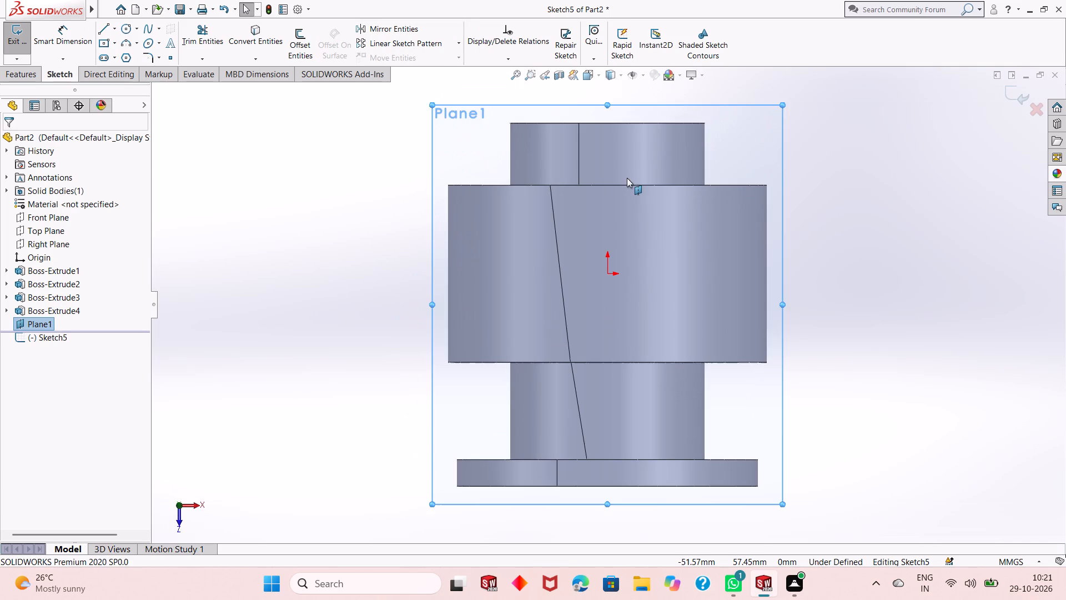
scroll(686, 380, "up", 1)
scroll(589, 338, "up", 1)
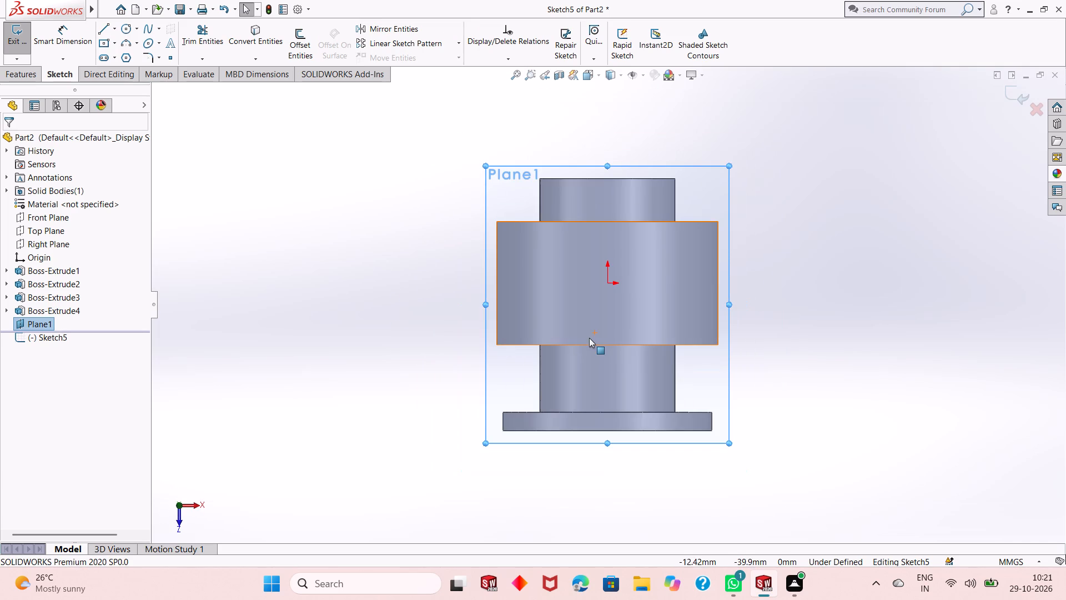
left_click(127, 32)
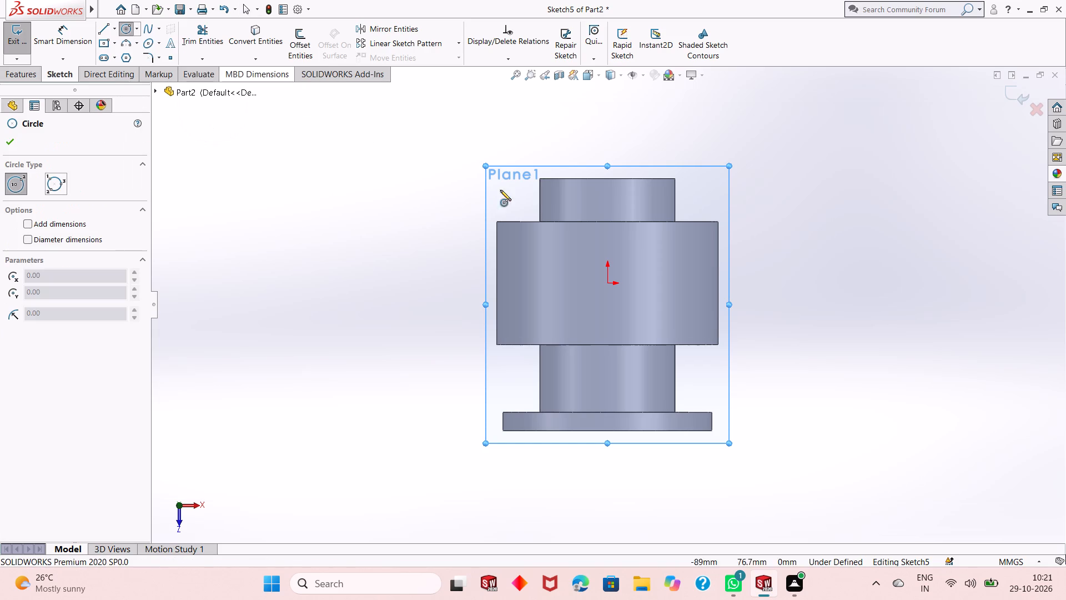
left_click(609, 284)
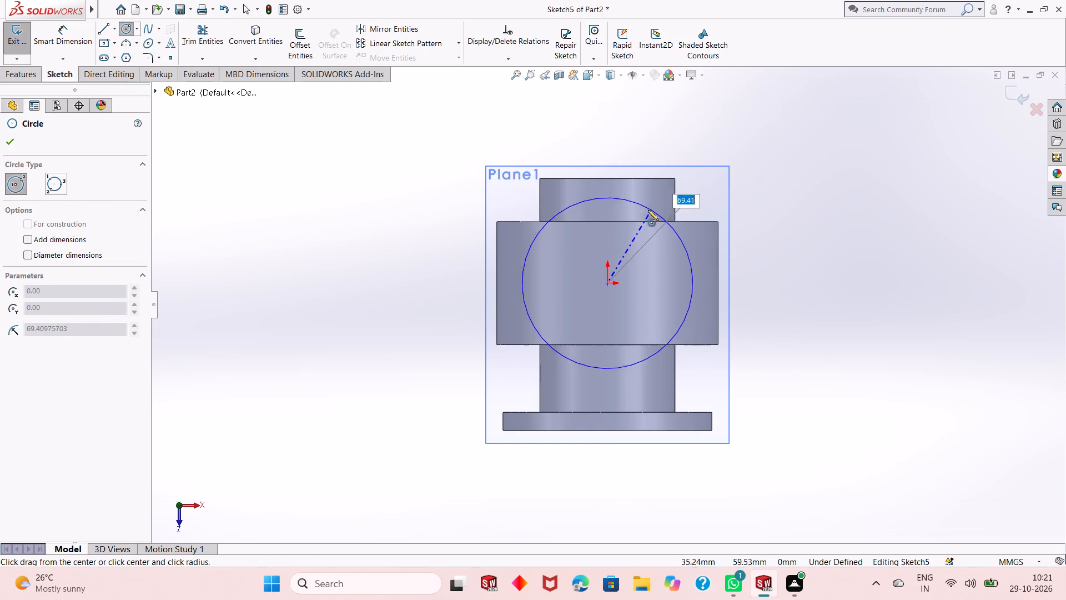
left_click(597, 213)
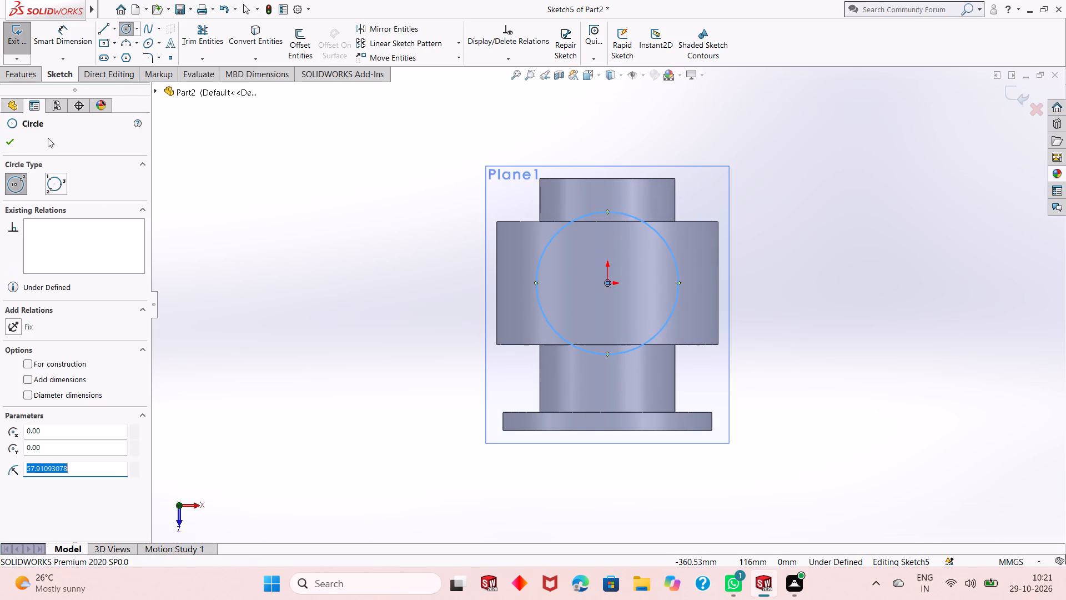
left_click(7, 142)
Dimension the circle's diameter to 120 mm with Smart Dimension.
left_click(76, 43)
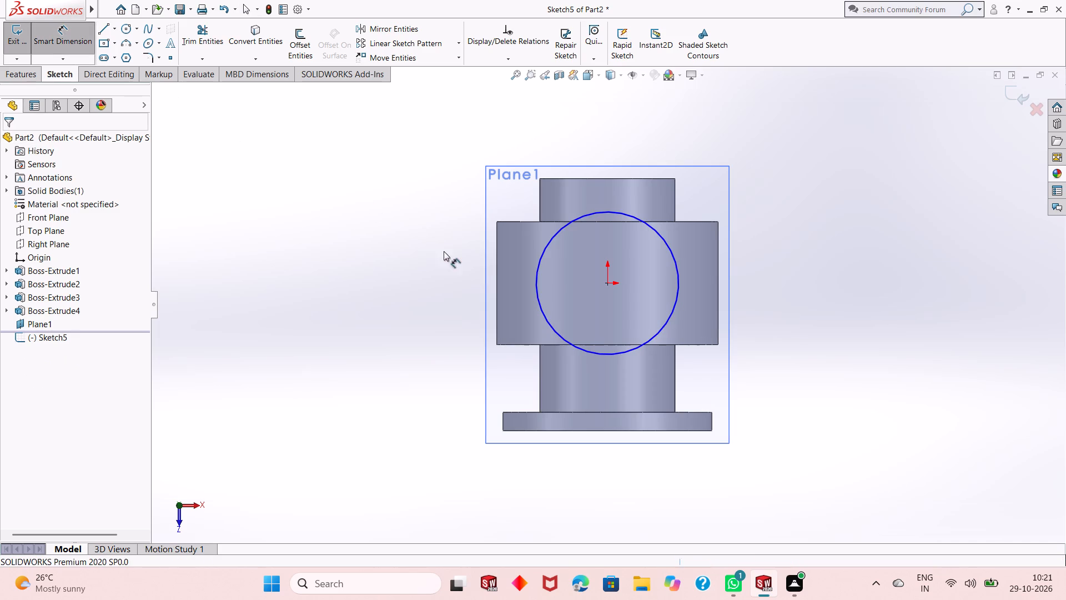
left_click(541, 301)
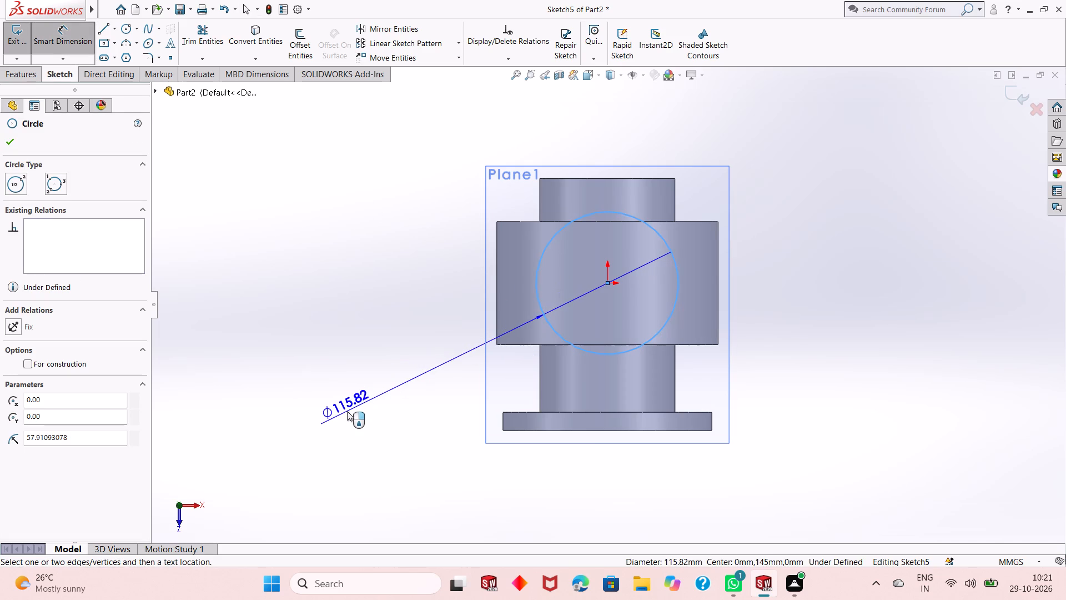
left_click(347, 411)
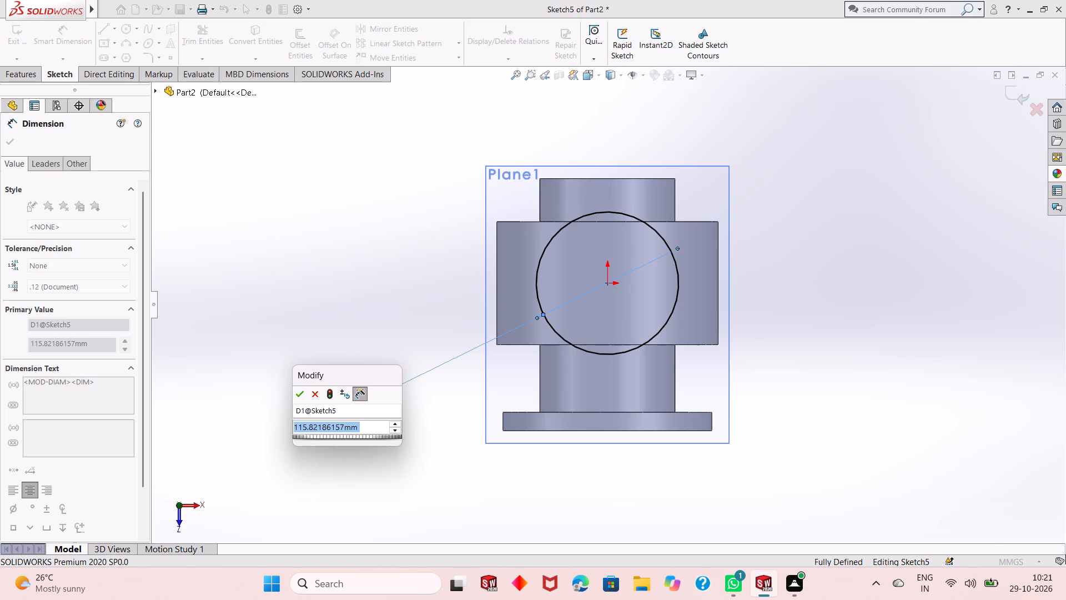
type("120")
key("Return")
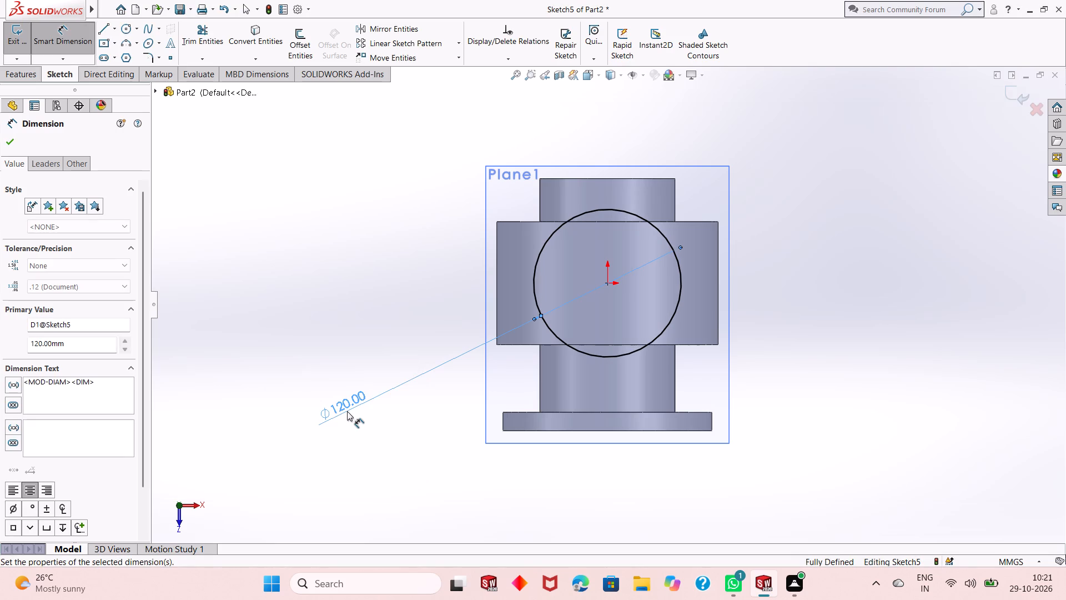
right_click(381, 304)
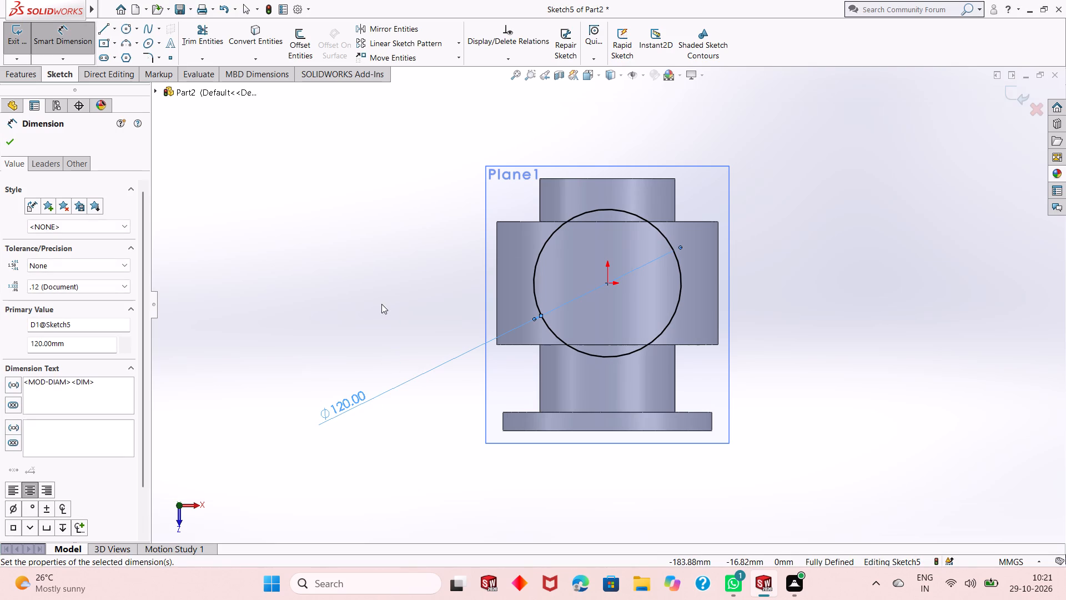
left_click(394, 338)
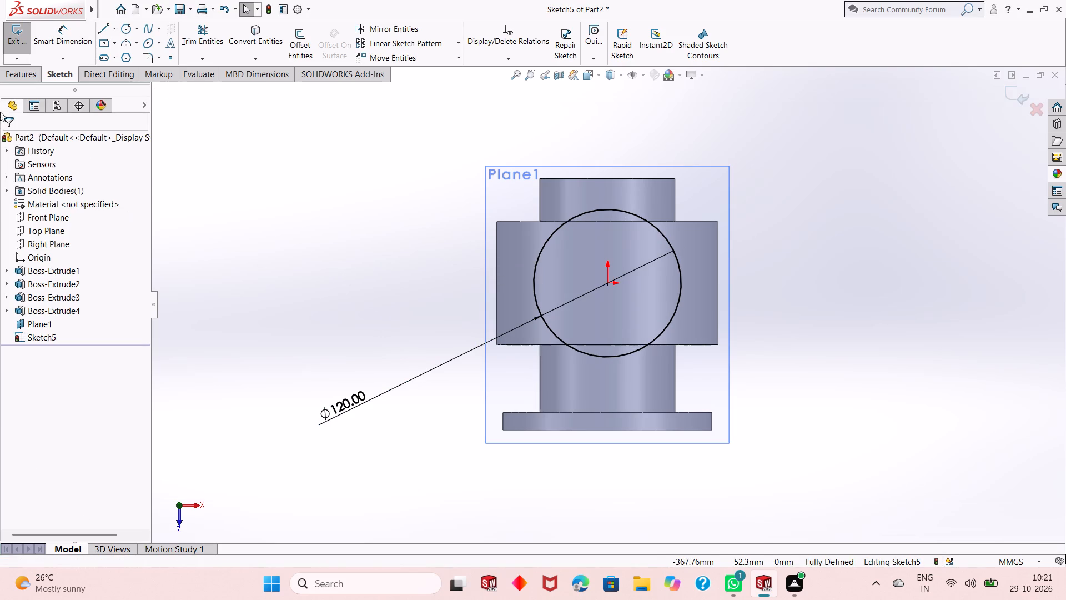
Extrude the 120 mm circle as a Blind boss 15 mm in the reversed direction, down toward the body, with Merge result on.
left_click(14, 74)
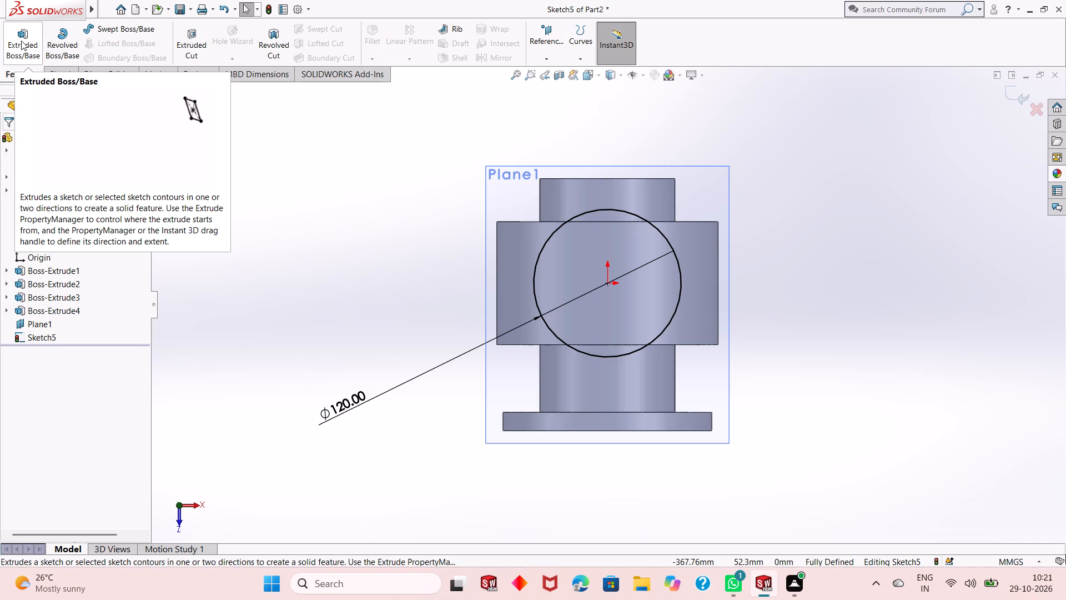
left_click(21, 41)
middle_click_drag(691, 466, 694, 385)
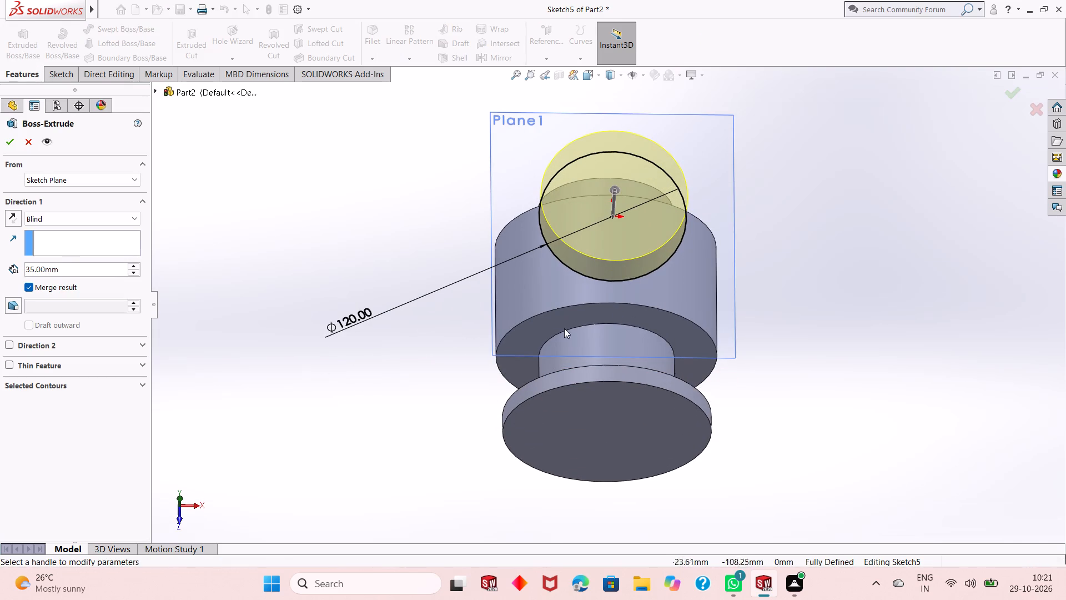
left_click(9, 217)
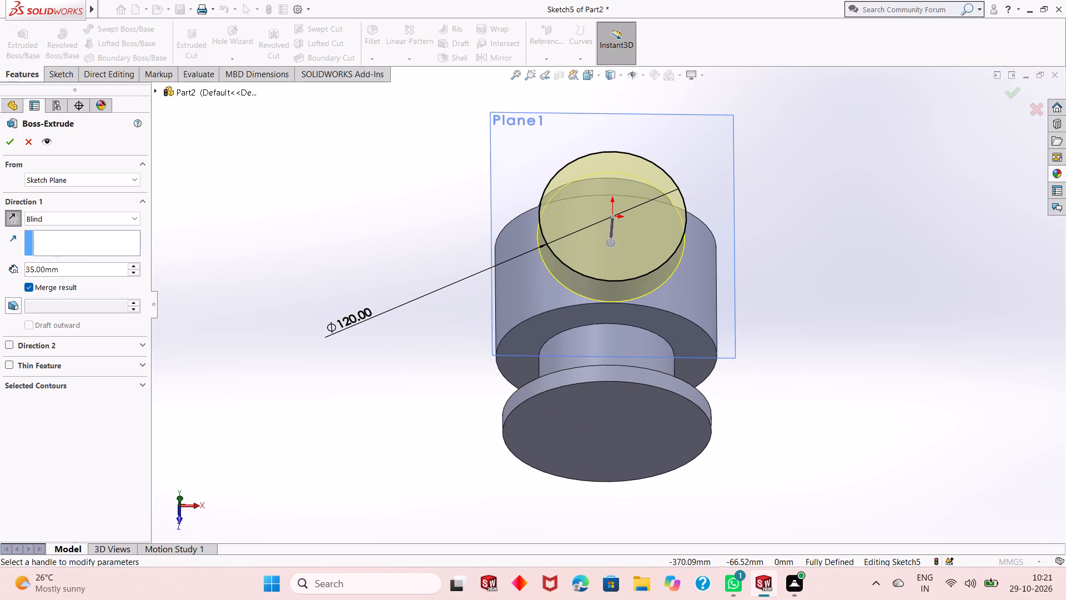
left_click(65, 270)
left_click(65, 270)
left_click(65, 270)
left_click(65, 271)
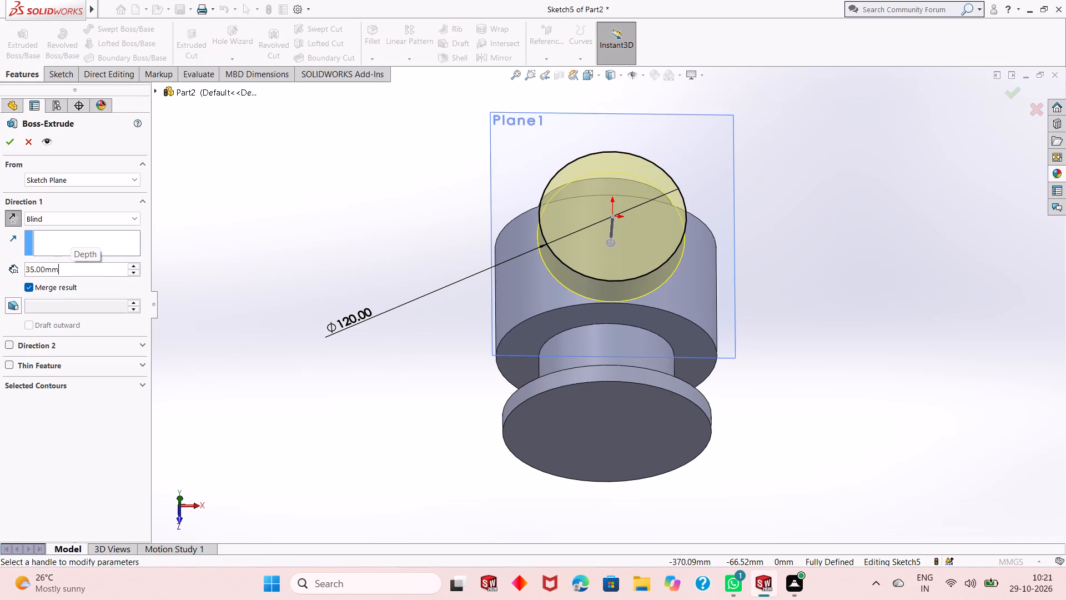
left_click(65, 273)
double_click(50, 270)
type("15")
key("Return")
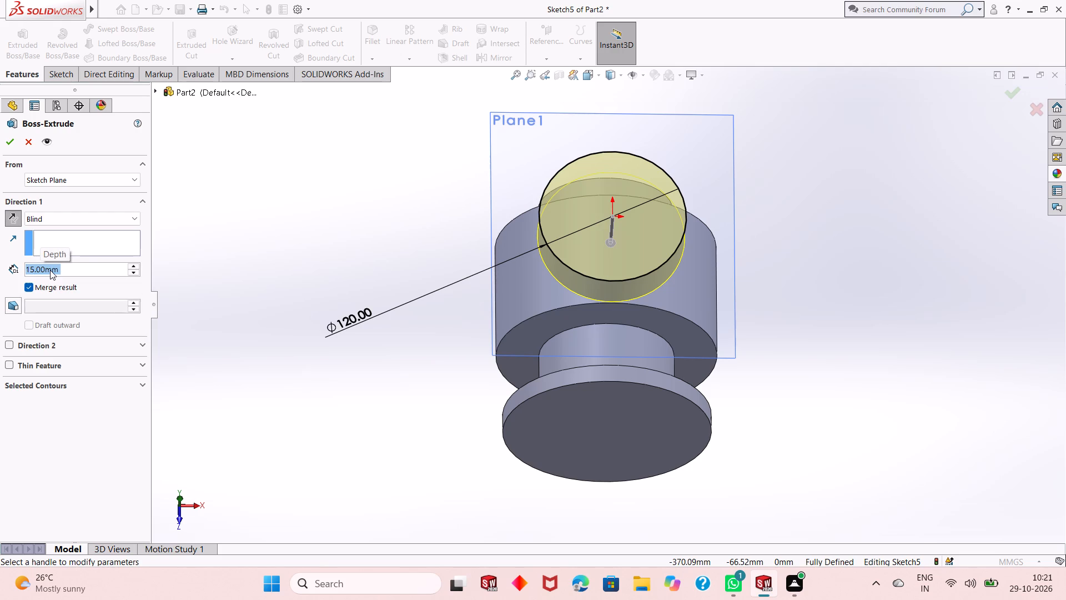
right_click(258, 217)
left_click(224, 252)
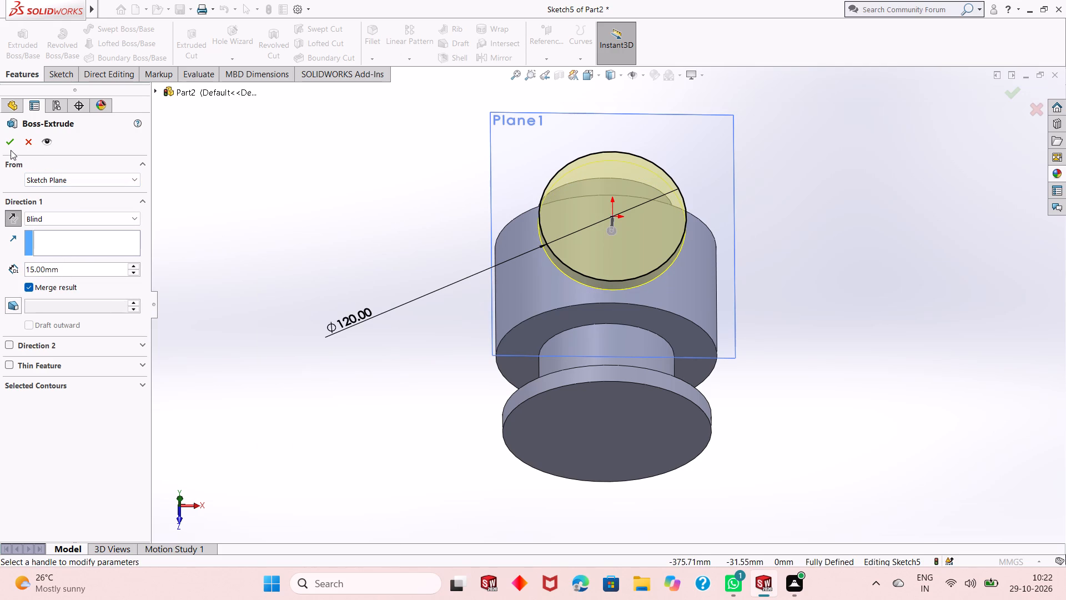
middle_click_drag(767, 415, 763, 348)
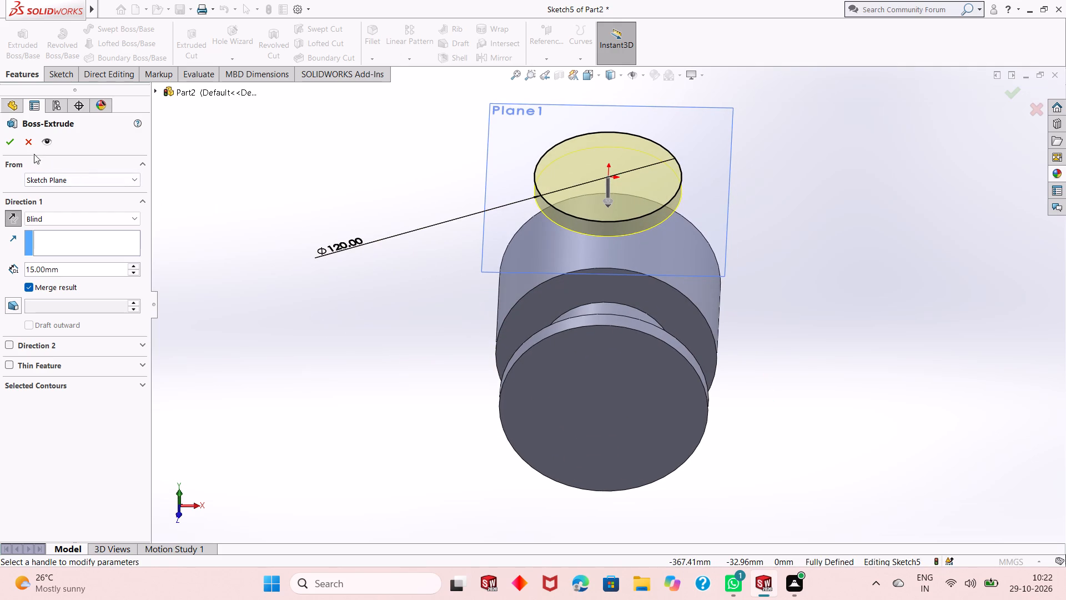
left_click(12, 146)
left_click(348, 363)
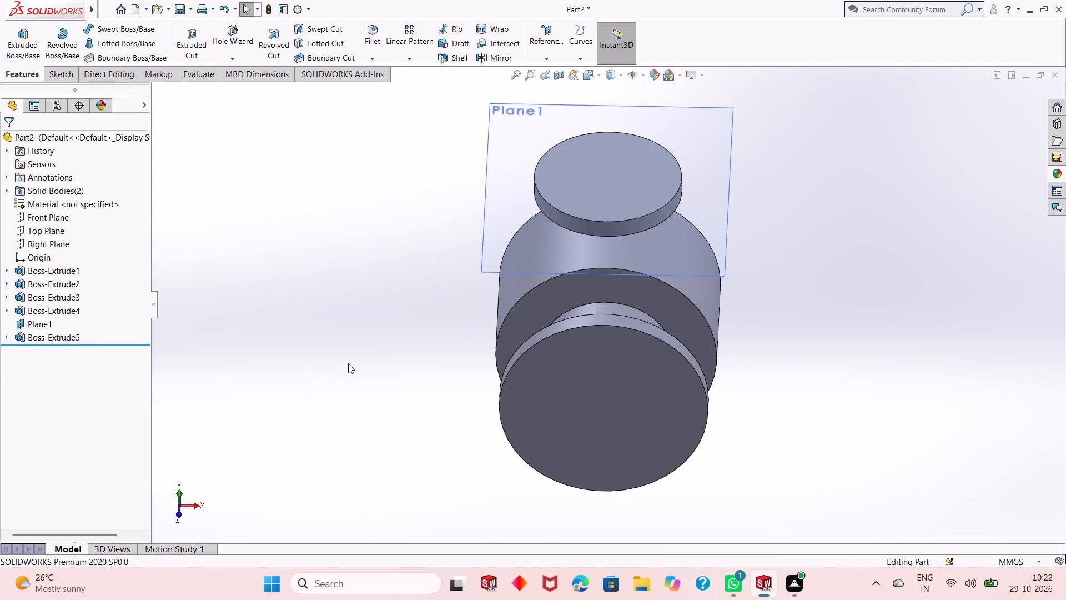
Start a sketch on the underside of the 120 mm disc and draw a circle about 57 mm in diameter centred on the origin.
middle_click_drag(489, 358, 588, 221)
left_click(592, 182)
left_click(641, 152)
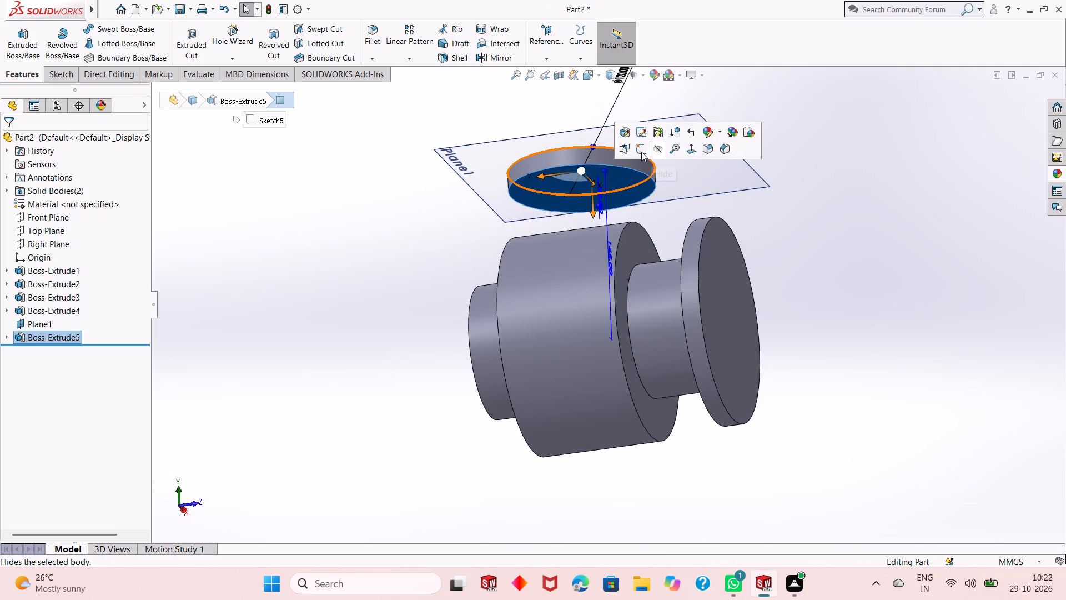
scroll(609, 182, "down", 3)
left_click(214, 172)
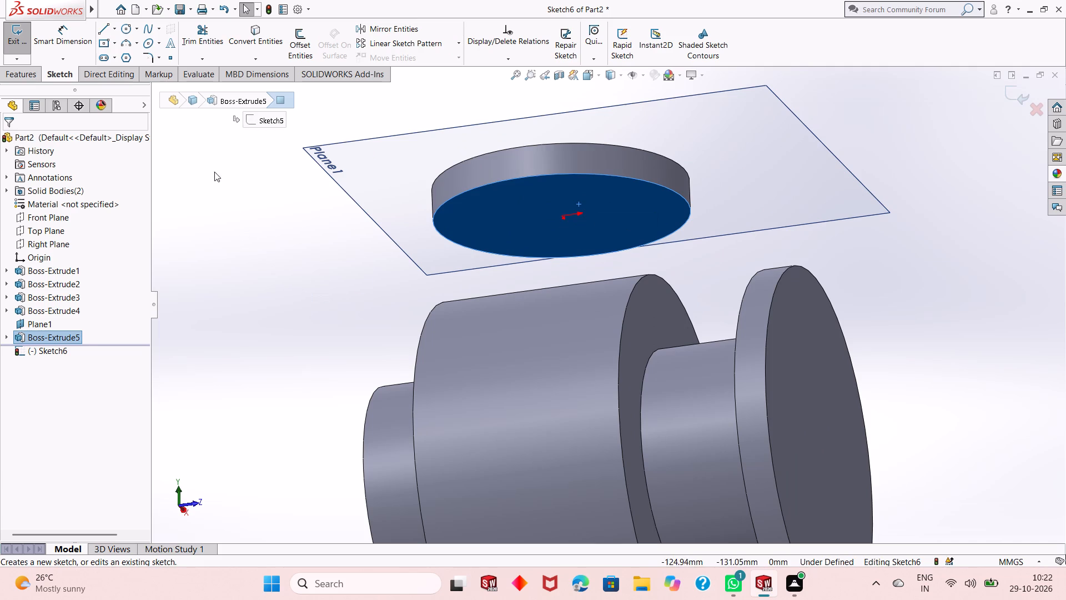
left_click(126, 29)
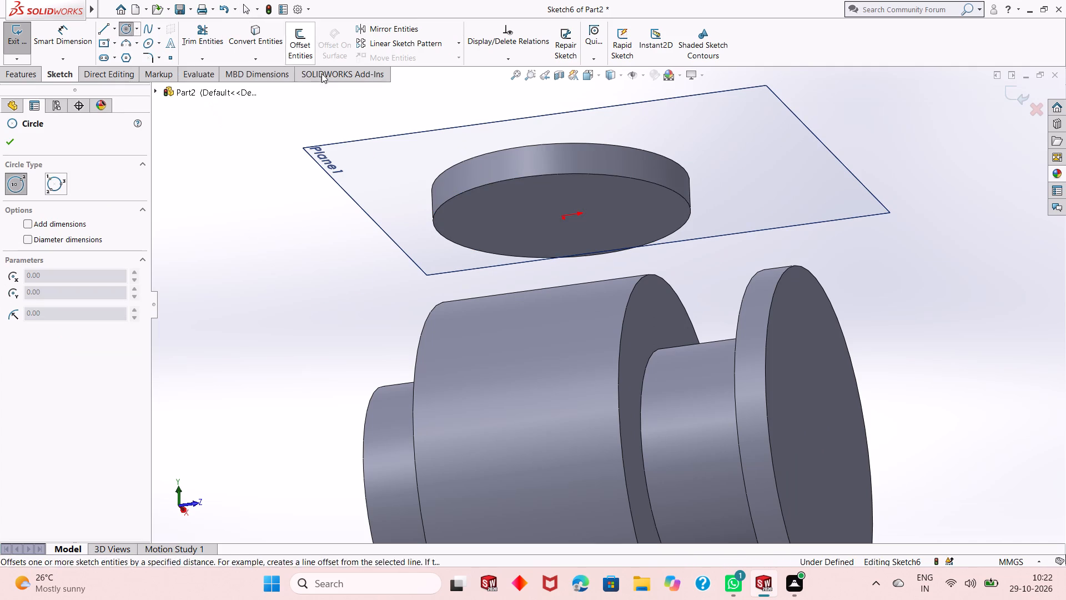
left_click(563, 216)
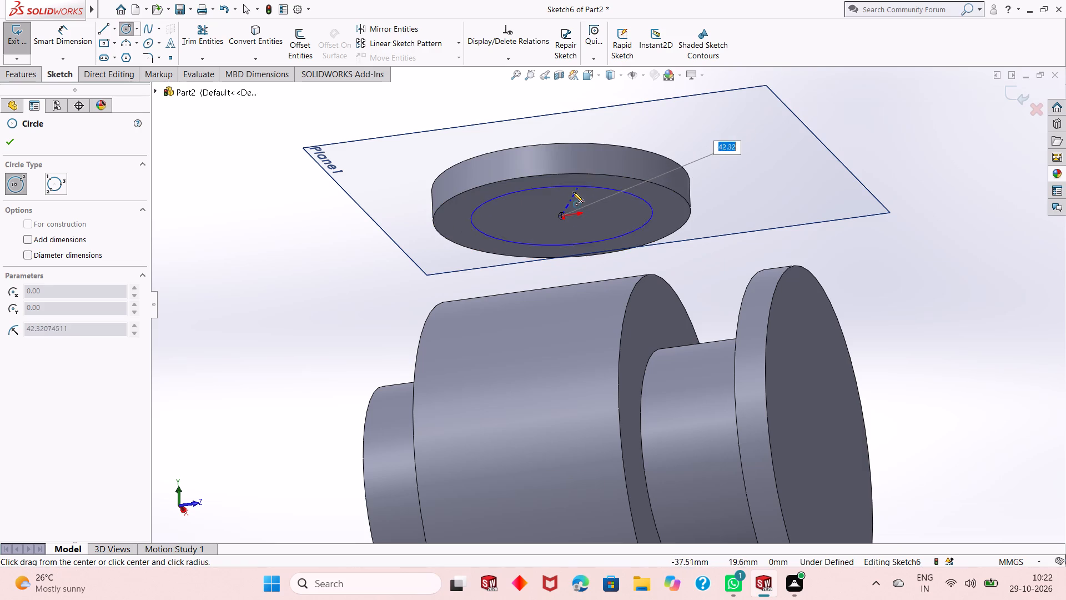
left_click(569, 196)
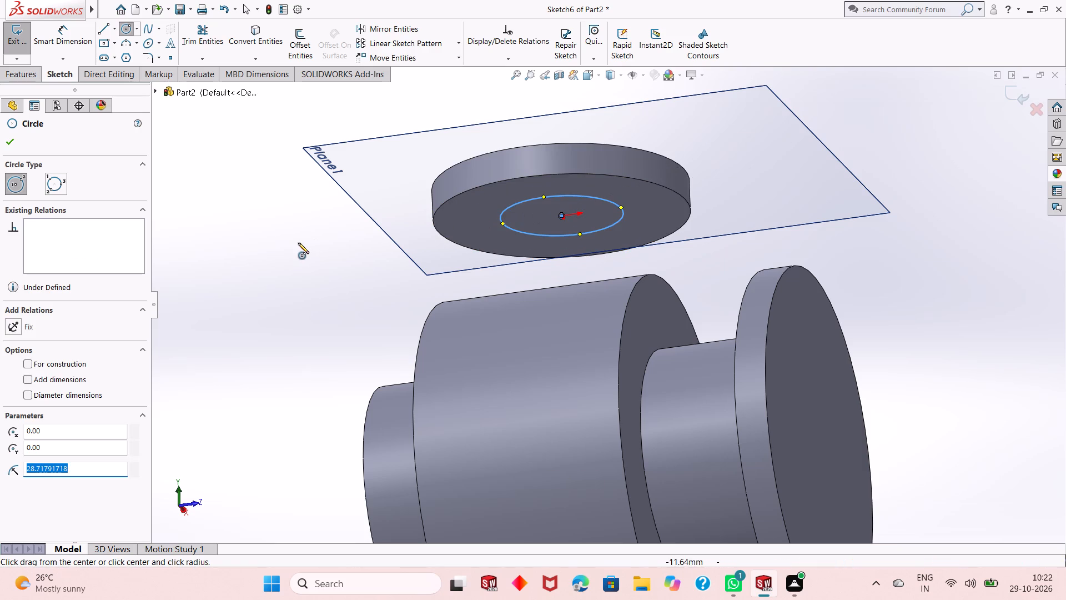
right_click(298, 243)
left_click(315, 249)
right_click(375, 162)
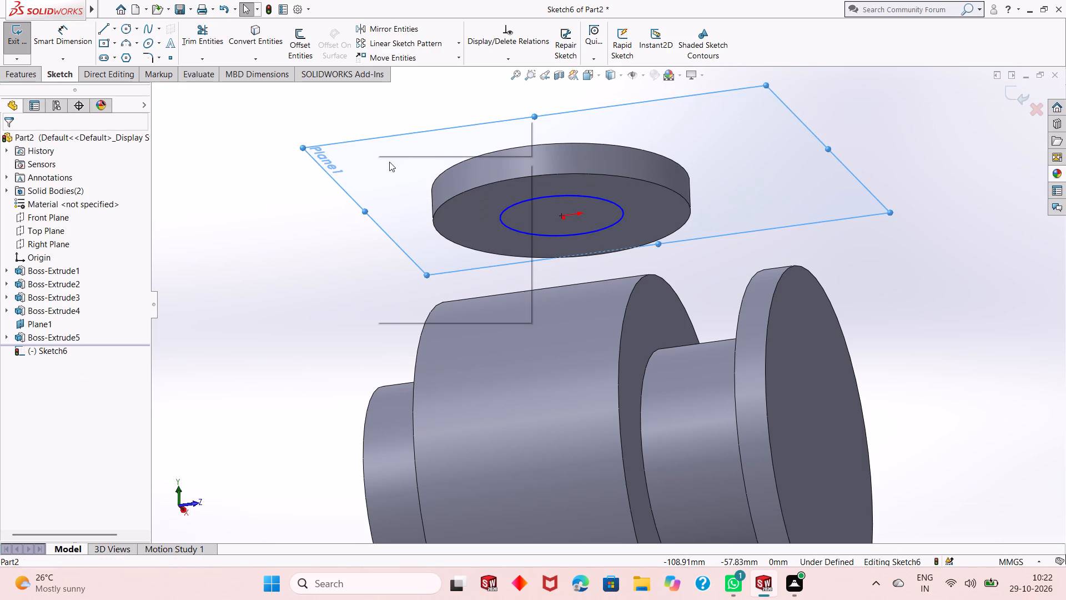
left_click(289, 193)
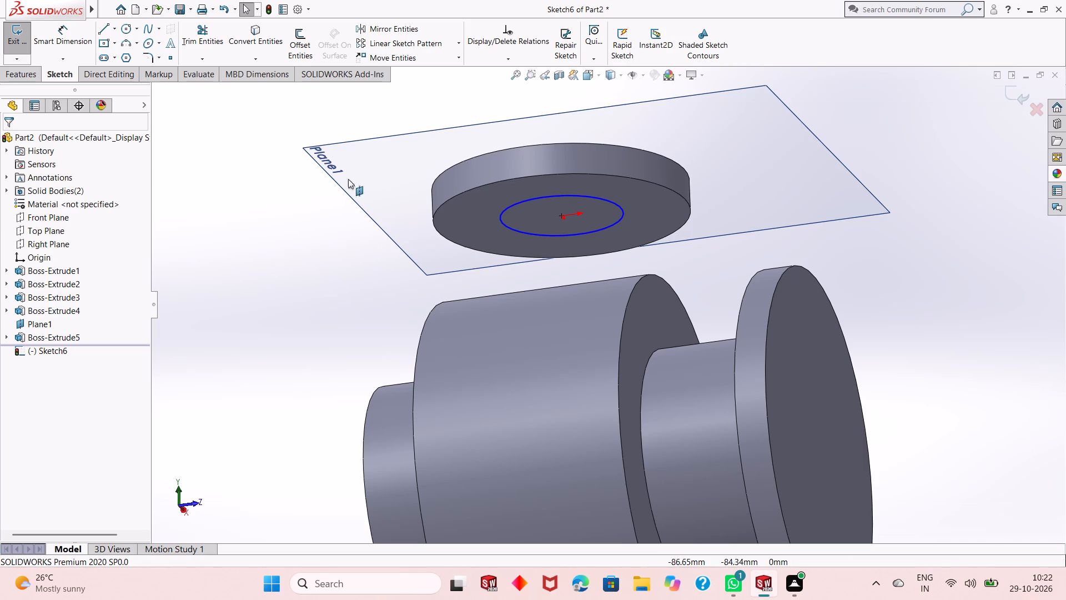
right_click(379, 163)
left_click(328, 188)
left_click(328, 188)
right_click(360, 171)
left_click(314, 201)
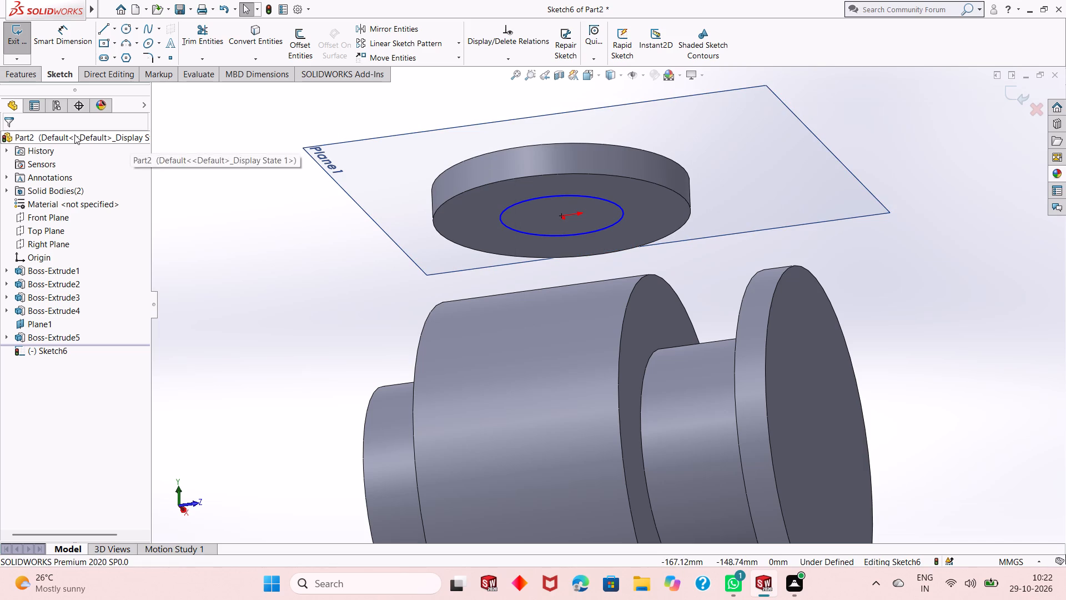
Dimension the circle on the disc's underside to a diameter of 55 mm with Smart Dimension.
left_click(57, 33)
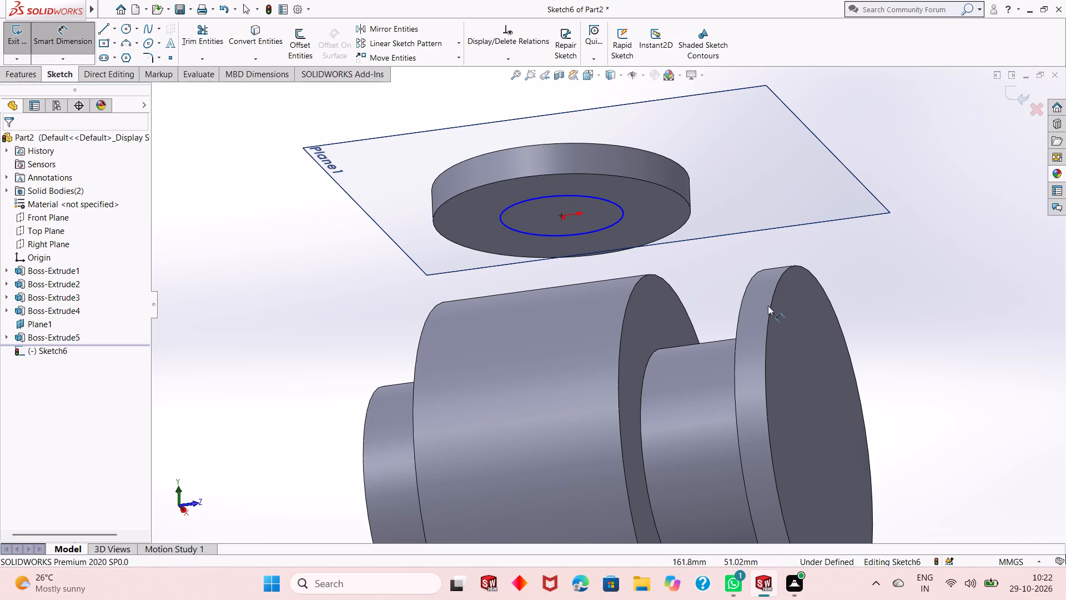
left_click(500, 220)
left_click(353, 258)
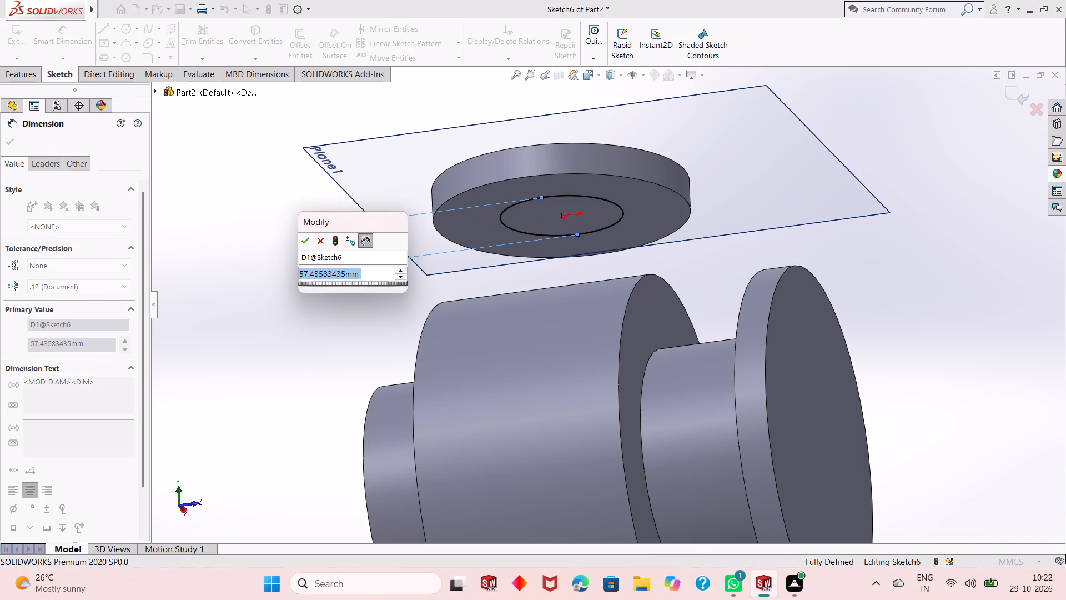
type("55")
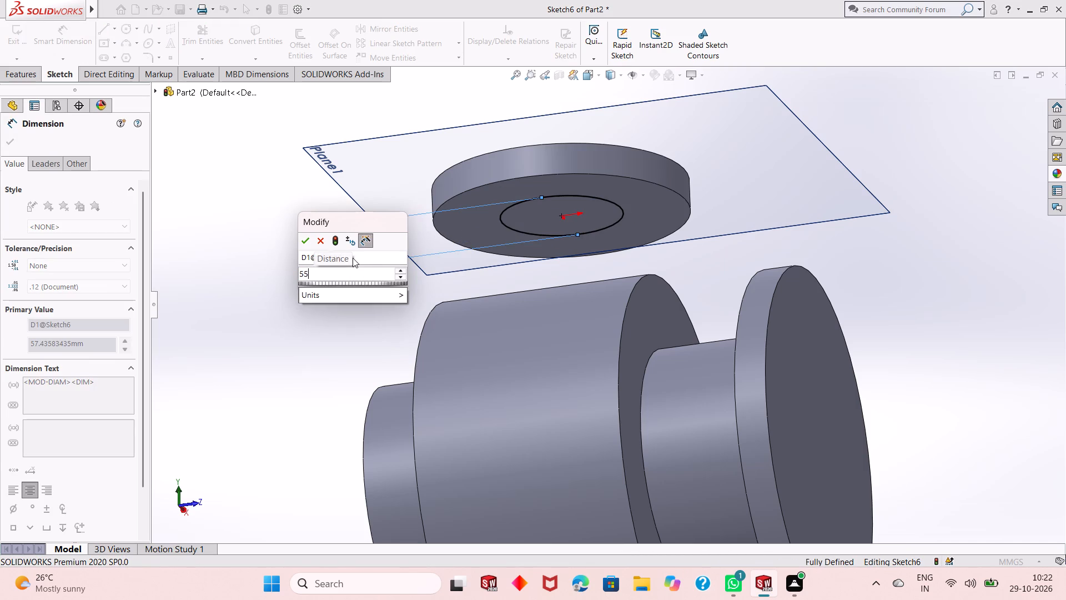
key("Return")
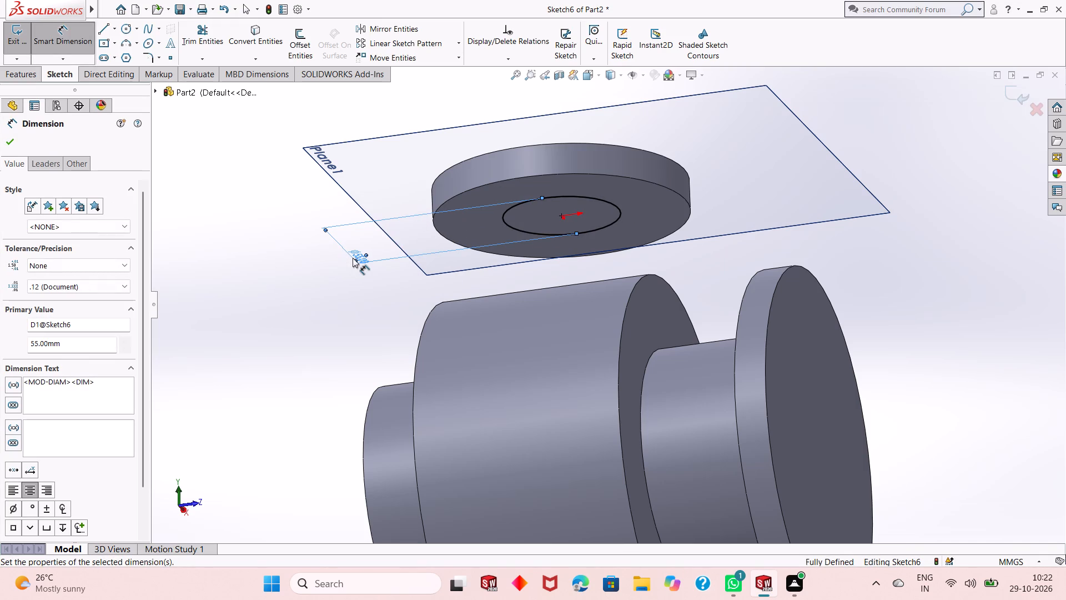
right_click(241, 184)
left_click(254, 224)
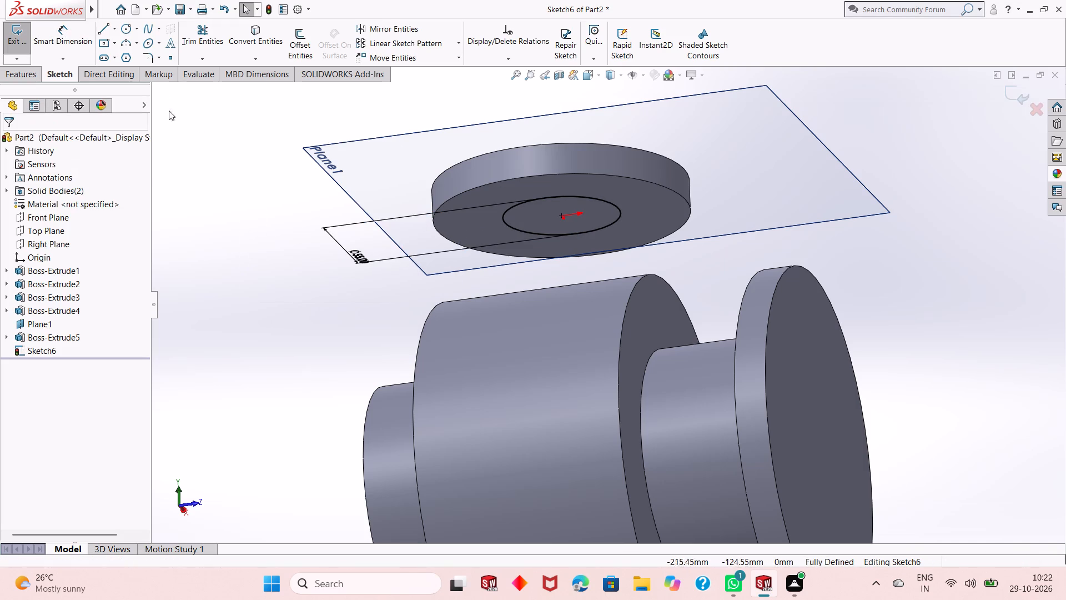
Extrude the 55 mm circle down to the main body as a boss with end condition Up To Next and Merge result on.
left_click(23, 76)
left_click(19, 48)
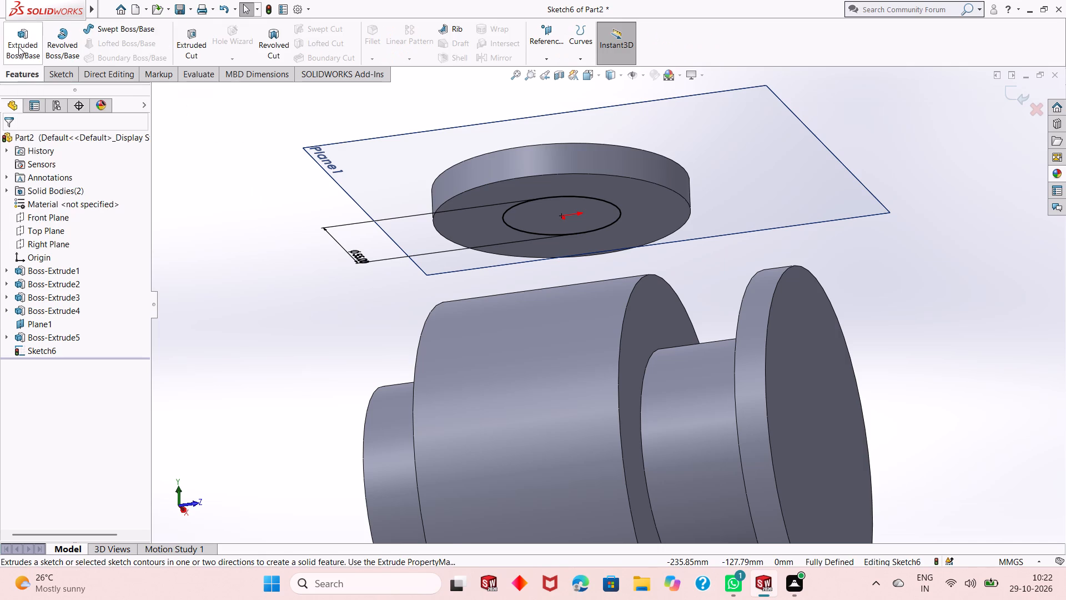
scroll(479, 248, "up", 1)
middle_click_drag(477, 250, 477, 293)
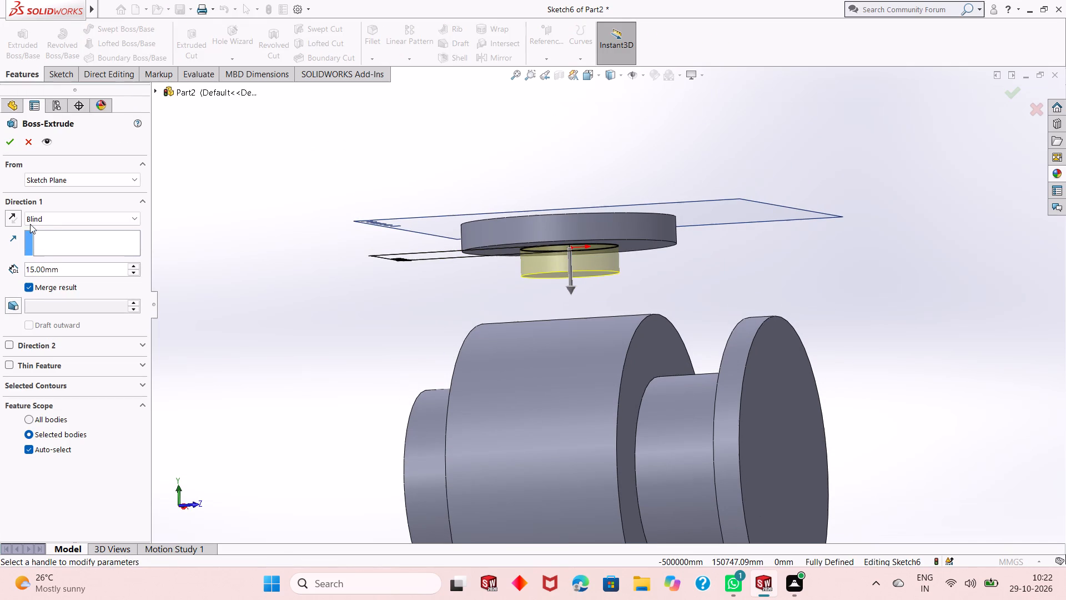
left_click(42, 217)
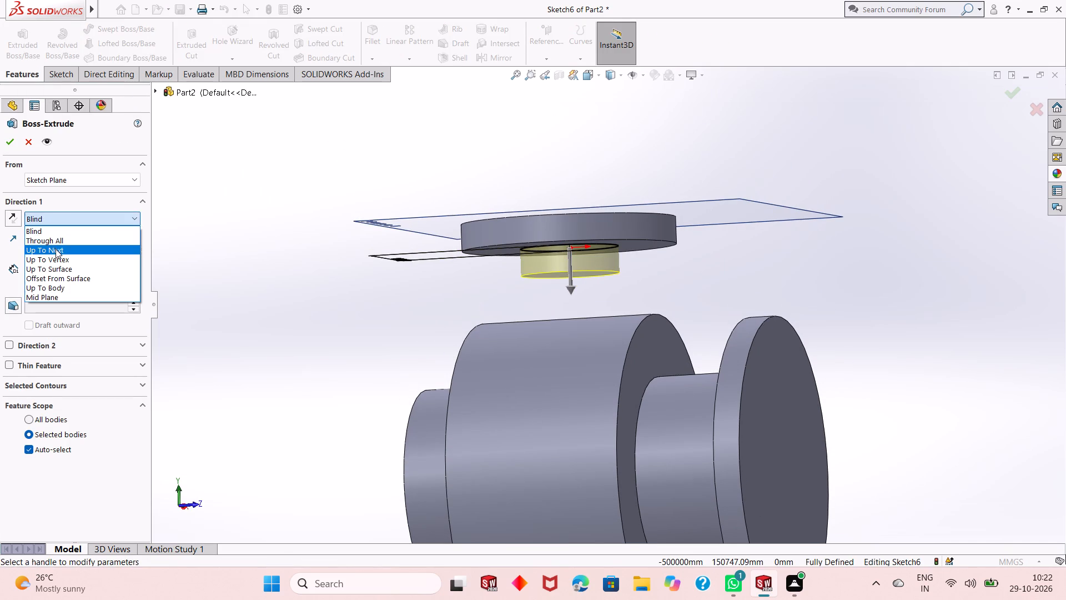
left_click(56, 249)
left_click(11, 142)
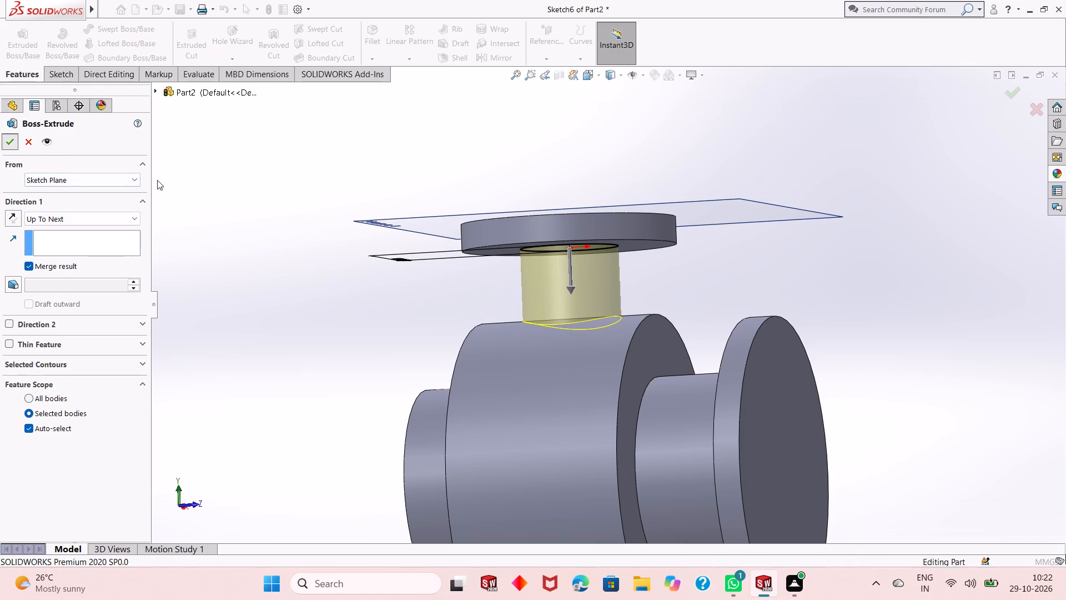
Hide the offset reference plane Plane1 at the top flange.
scroll(428, 315, "up", 1)
left_click(373, 296)
middle_click_drag(404, 274, 414, 357)
scroll(418, 347, "up", 1)
right_click(482, 191)
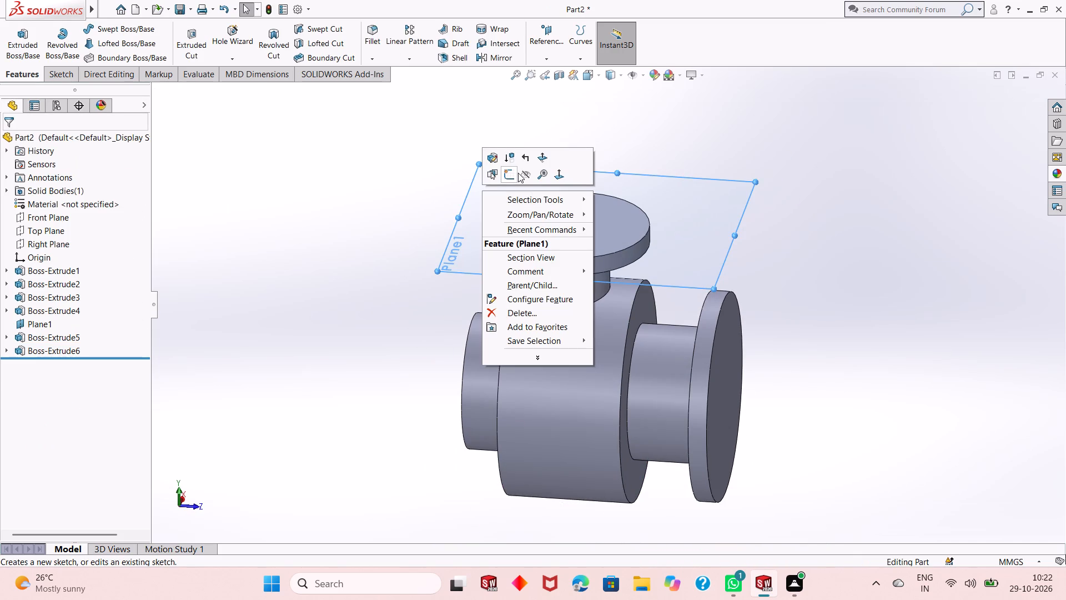
left_click(521, 177)
Examine the whole part from several sides, including the top branch, the body and both ends.
middle_click_drag(596, 427, 601, 349)
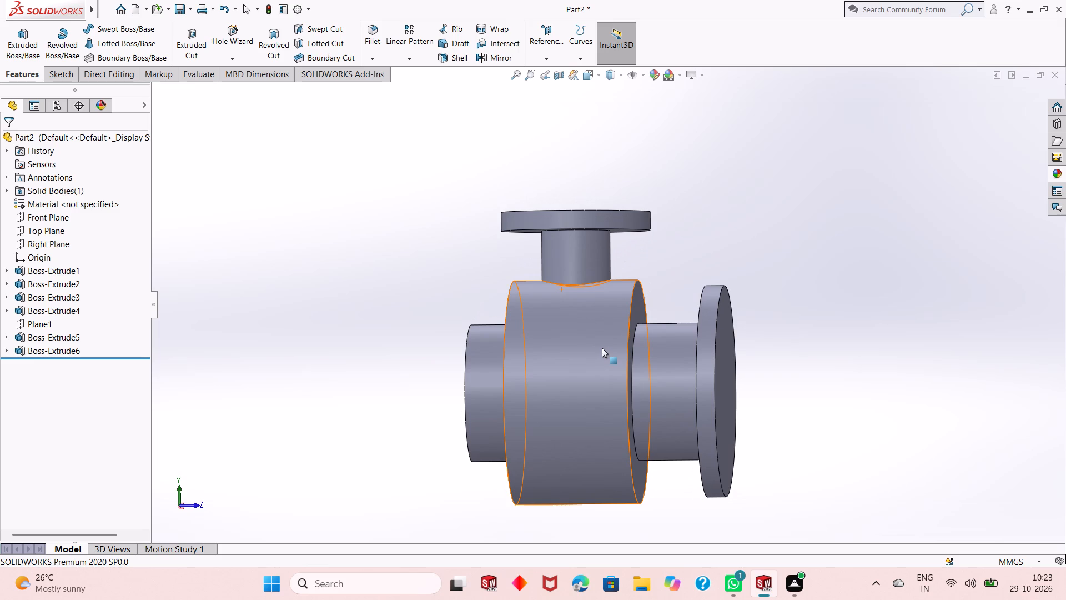
scroll(602, 348, "down", 2)
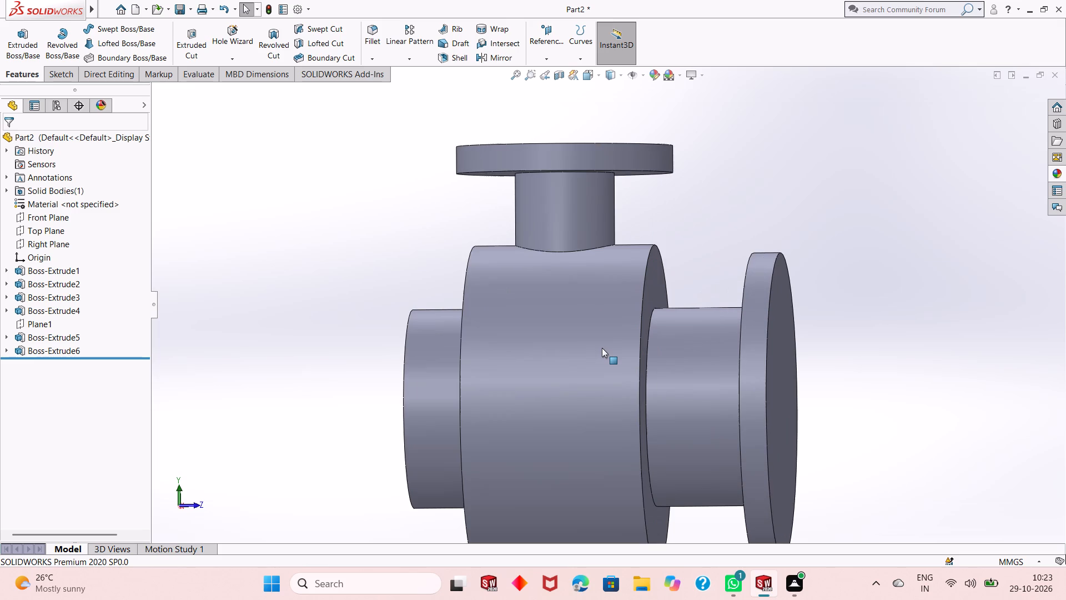
scroll(602, 348, "up", 2)
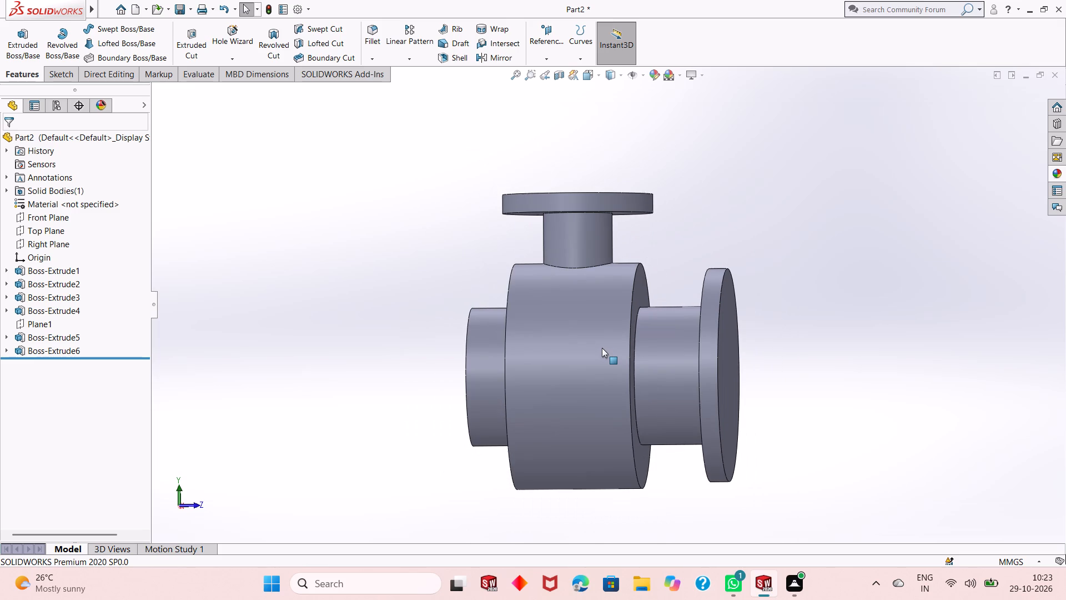
scroll(602, 348, "up", 1)
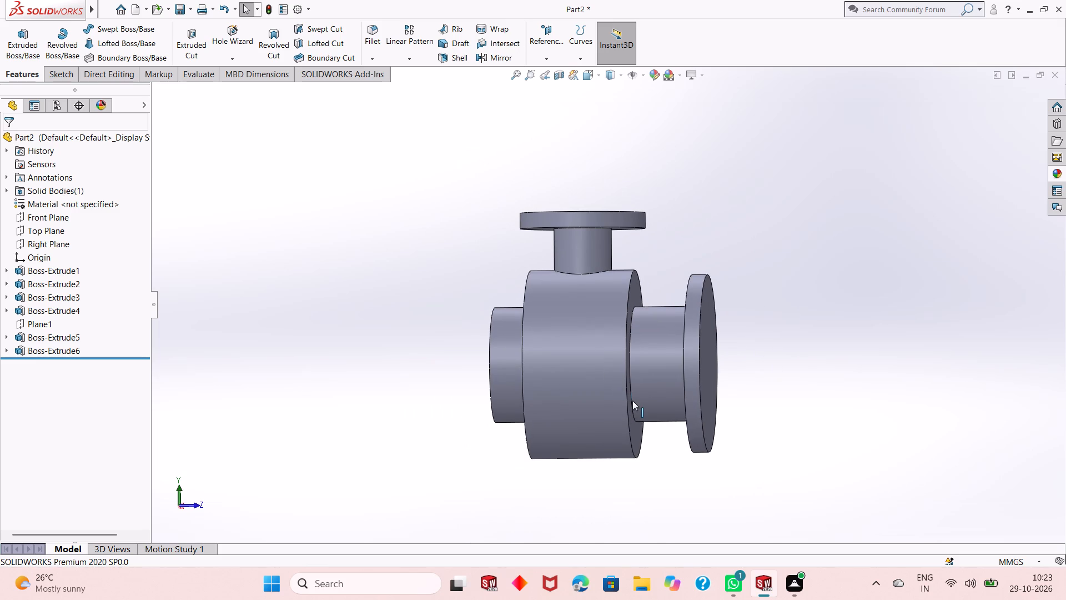
scroll(632, 401, "up", 1)
middle_click_drag(717, 409, 682, 379)
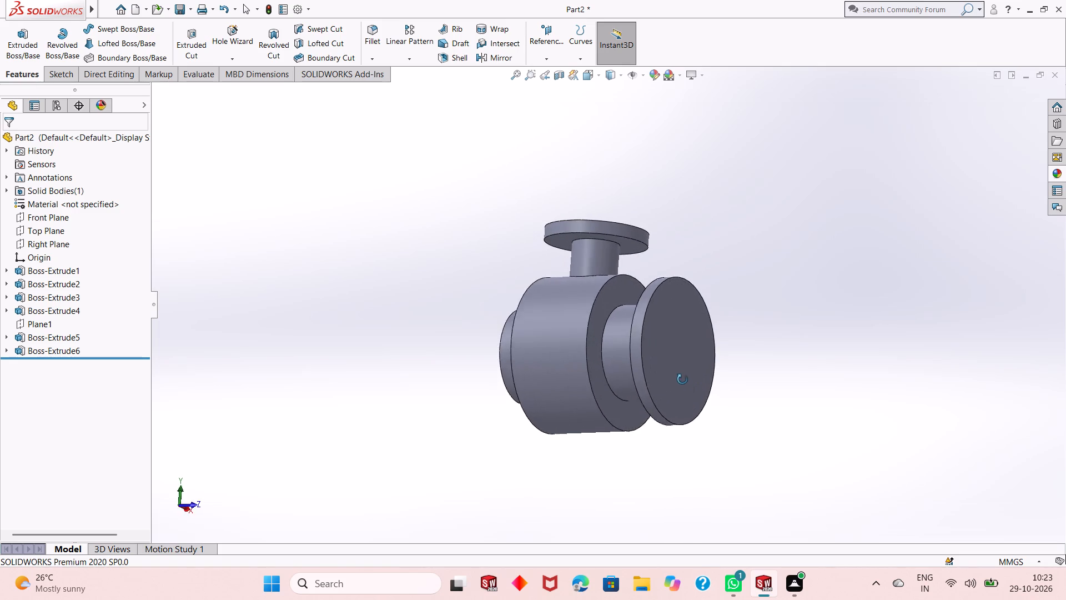
middle_click_drag(682, 379, 535, 303)
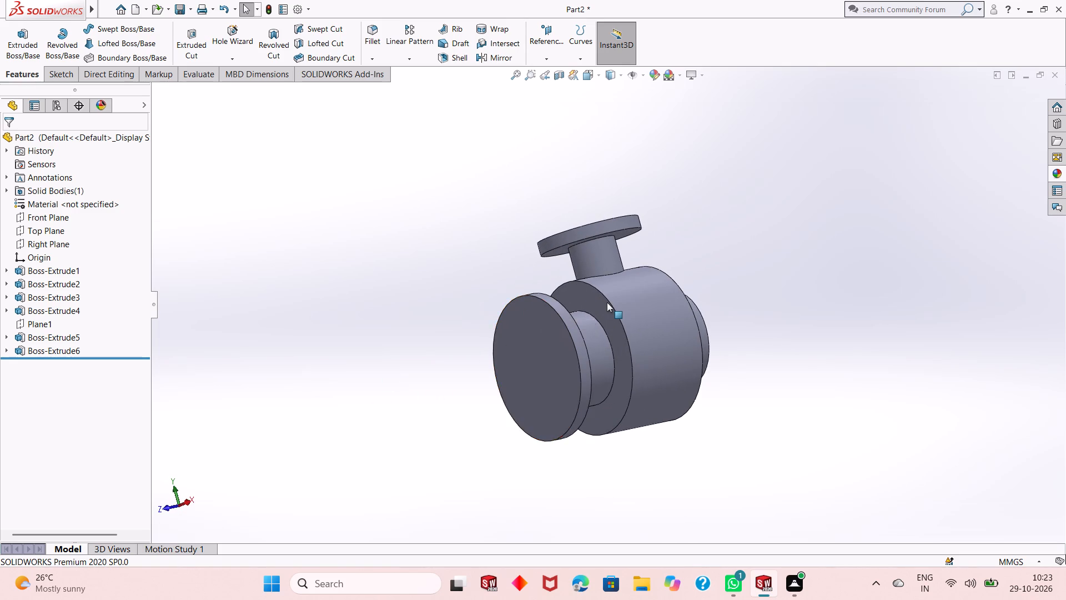
Start a sketch on the upper face of the top flange and draw a circle about 63 mm in diameter centred on the origin.
scroll(607, 302, "down", 1)
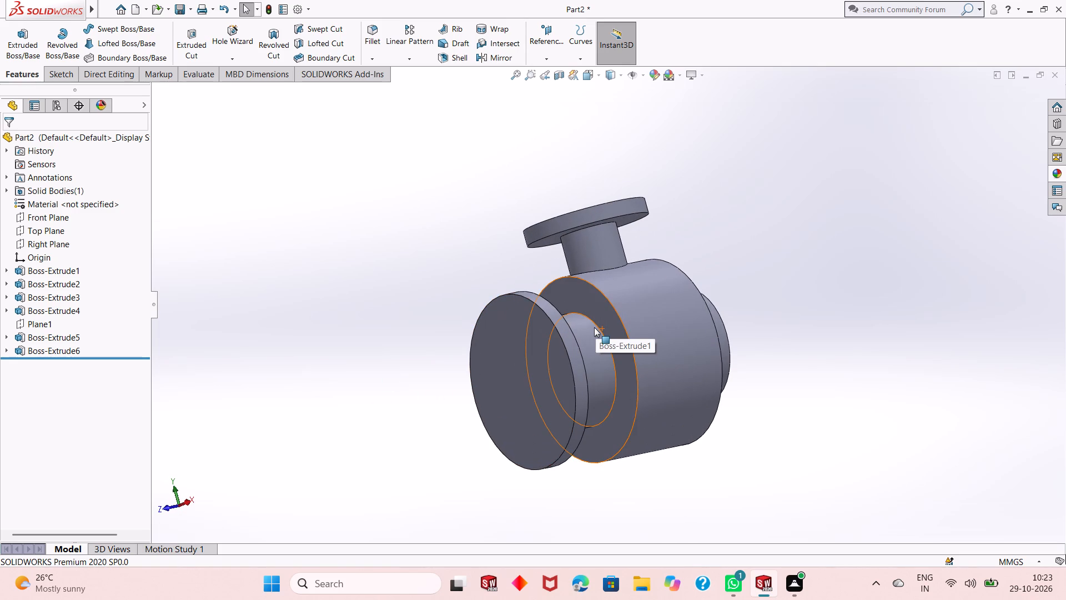
middle_click_drag(607, 326, 602, 377)
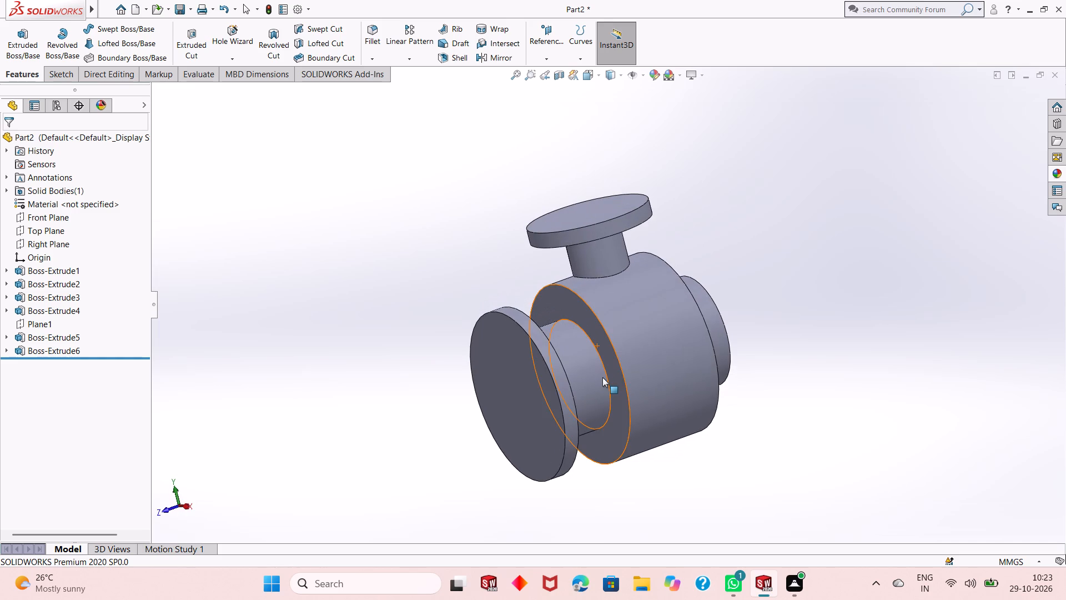
left_click(607, 209)
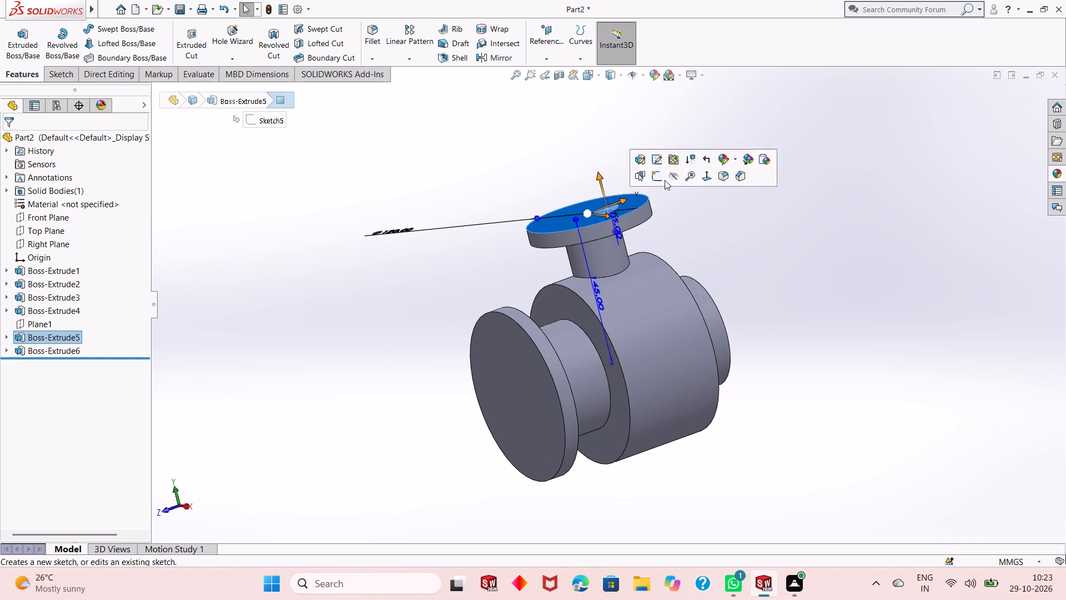
left_click(665, 180)
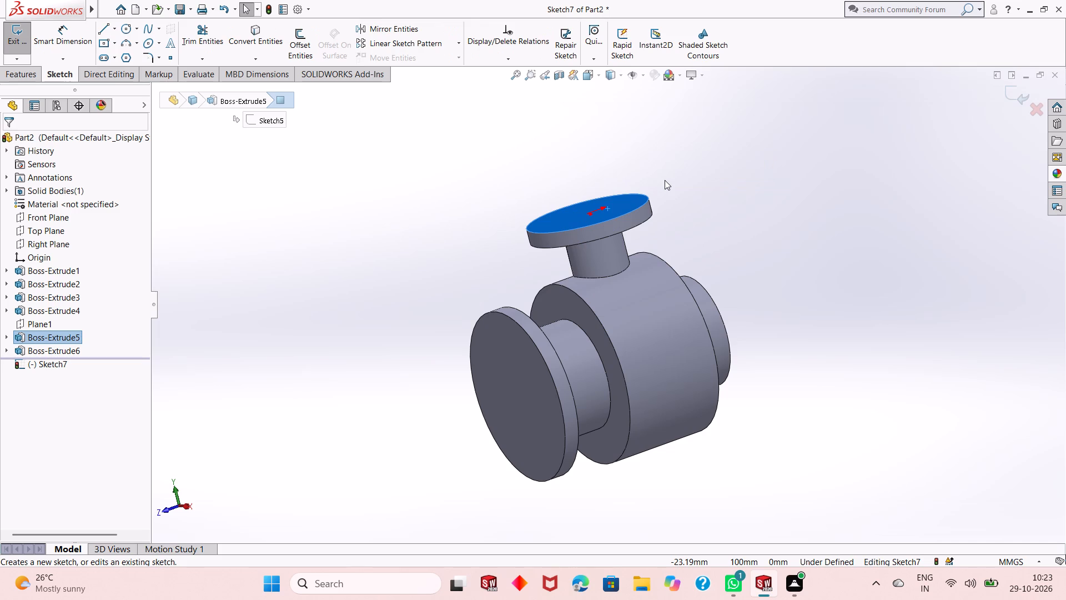
key("ctrl+8")
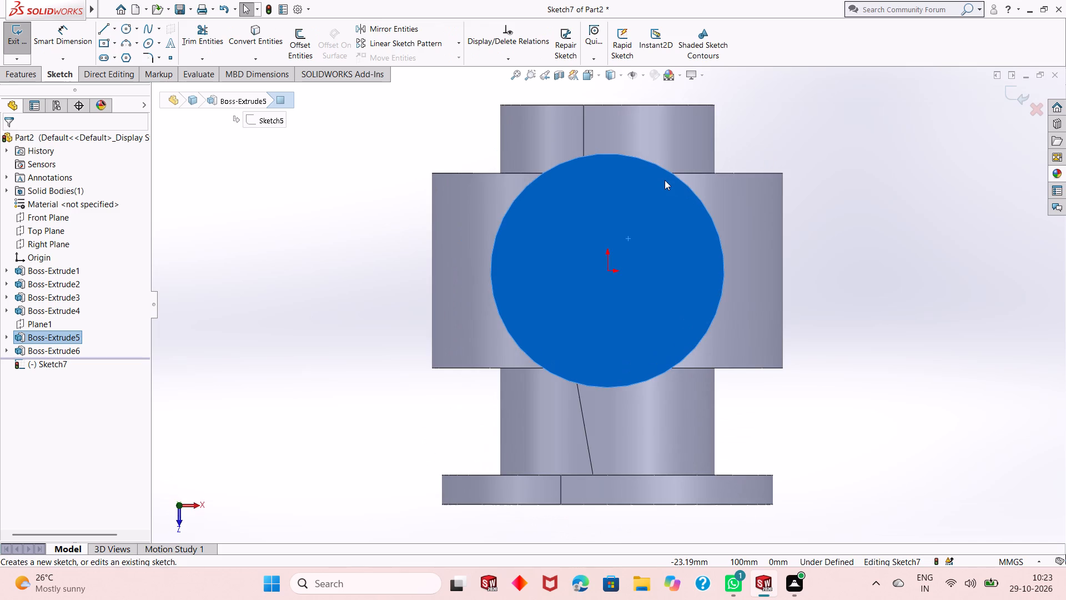
key("Return")
key("Return")
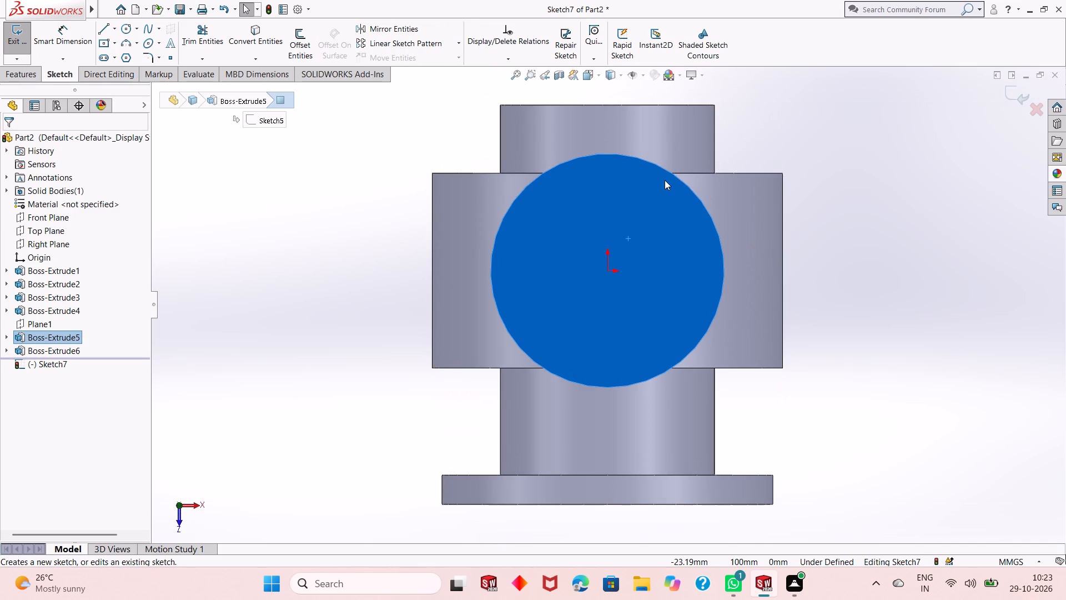
left_click(838, 178)
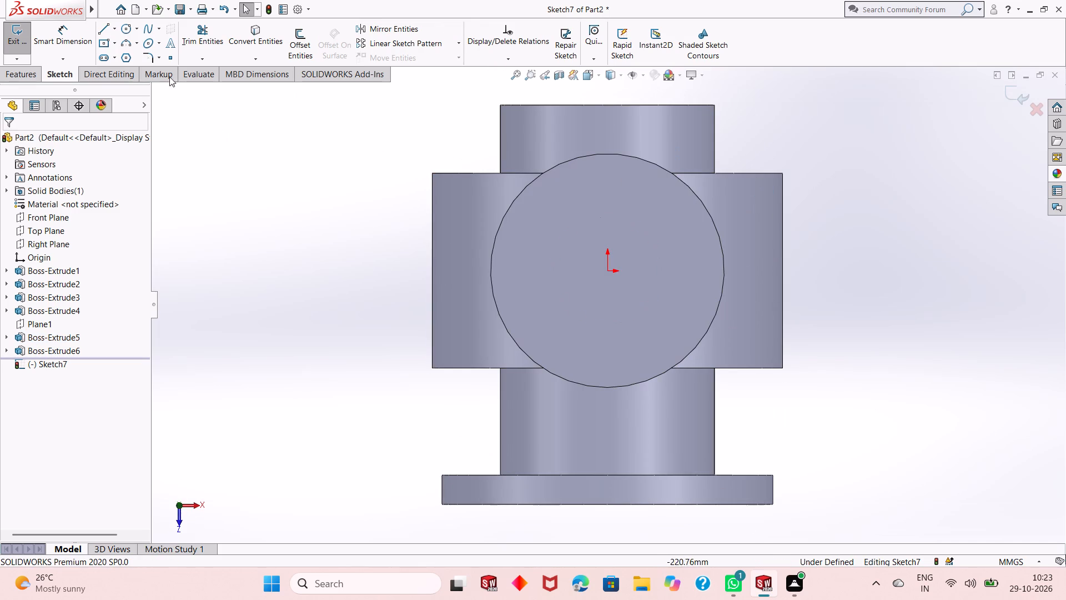
left_click(127, 33)
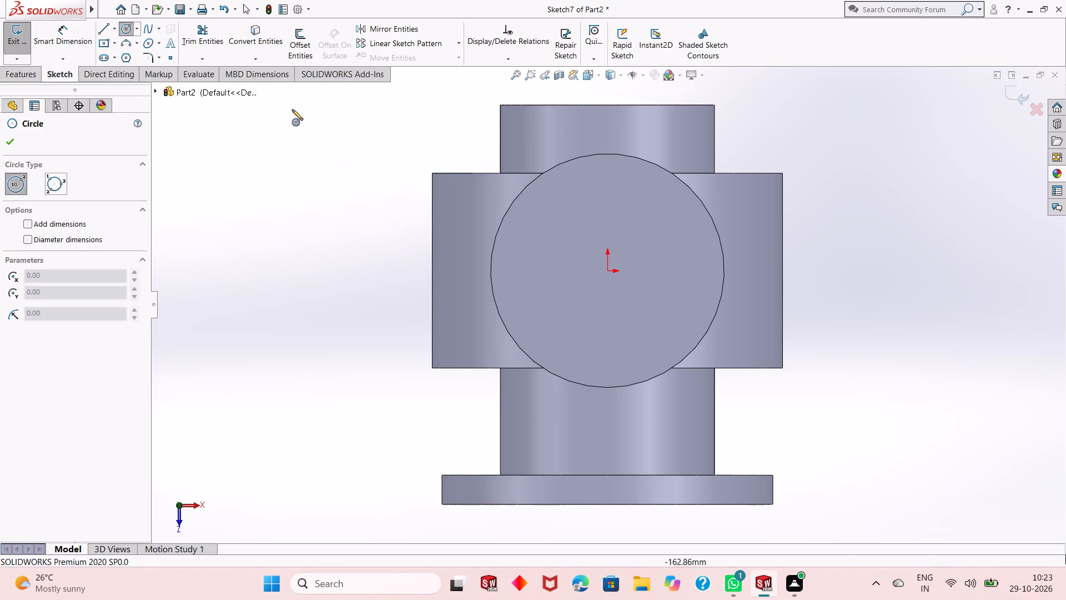
left_click(607, 271)
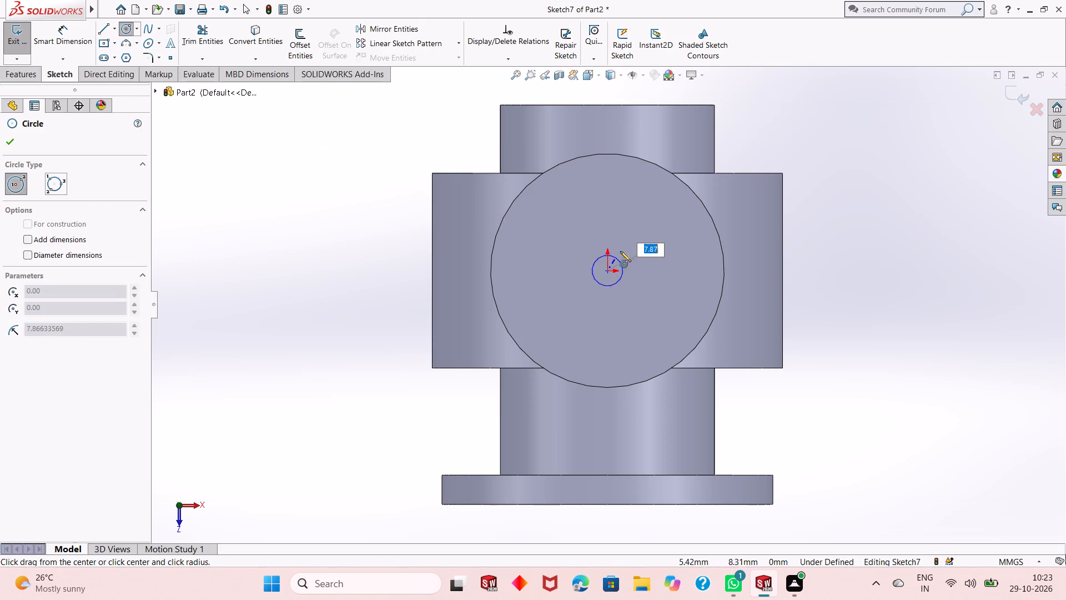
left_click(644, 221)
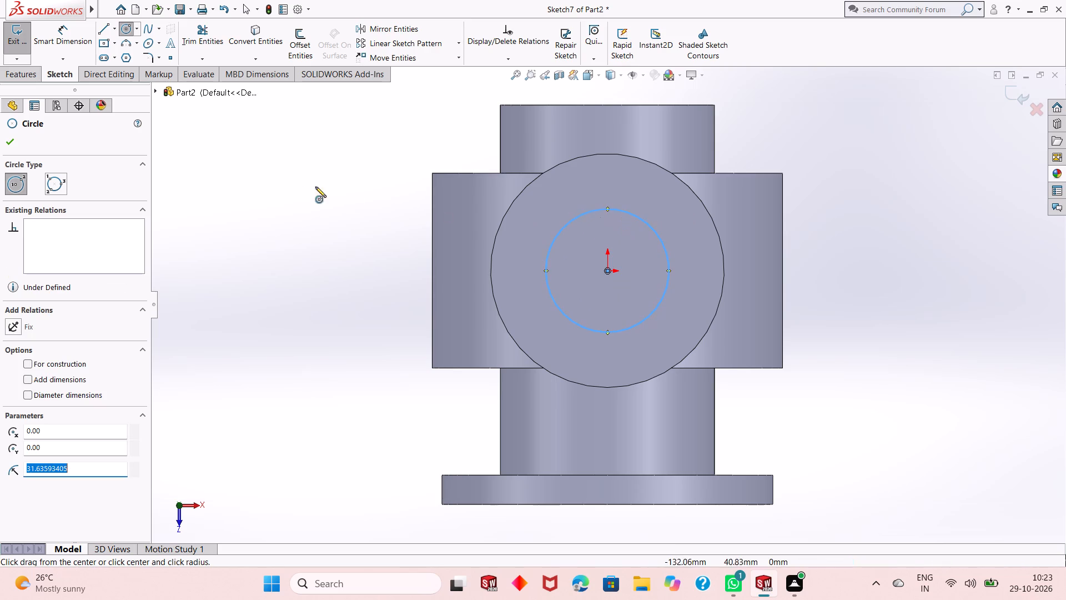
right_click(294, 187)
left_click(313, 194)
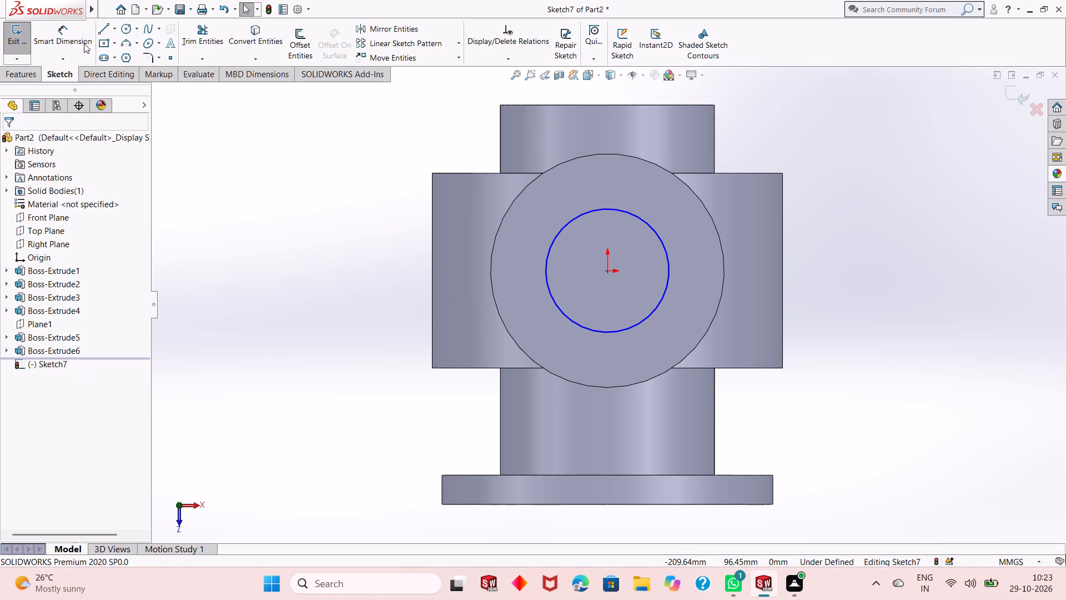
Dimension the new circle on the top flange to a diameter of 45 mm with Smart Dimension.
left_click(82, 43)
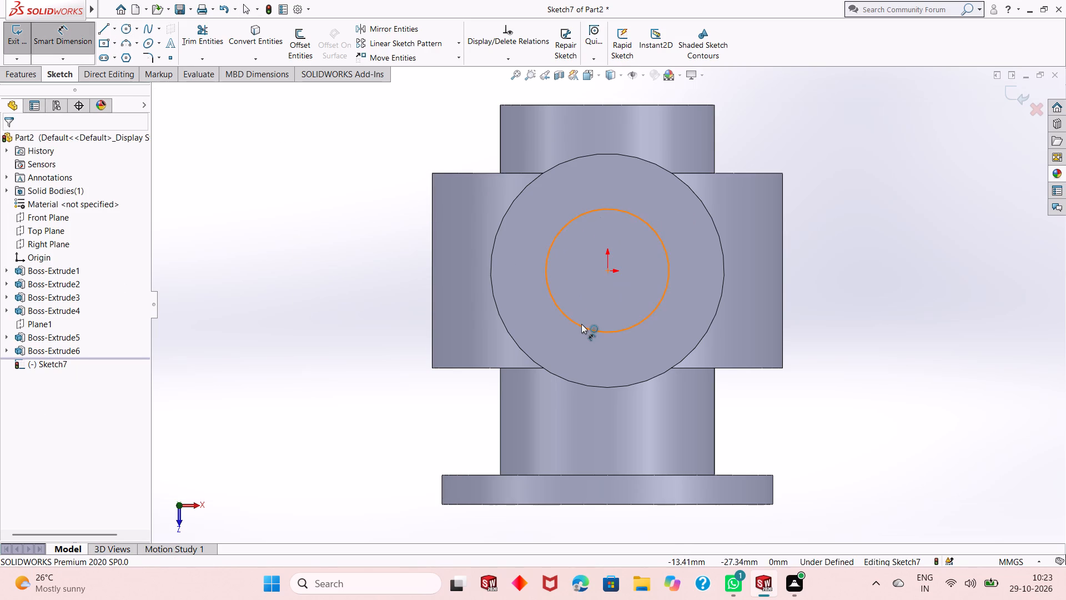
left_click(581, 324)
left_click(365, 385)
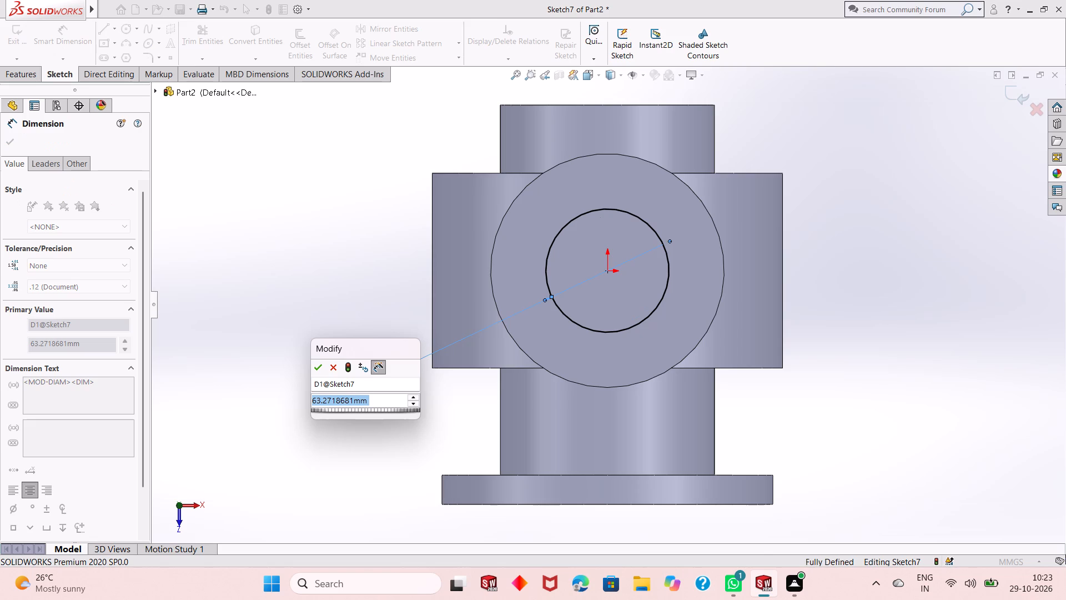
type("45")
key("Return")
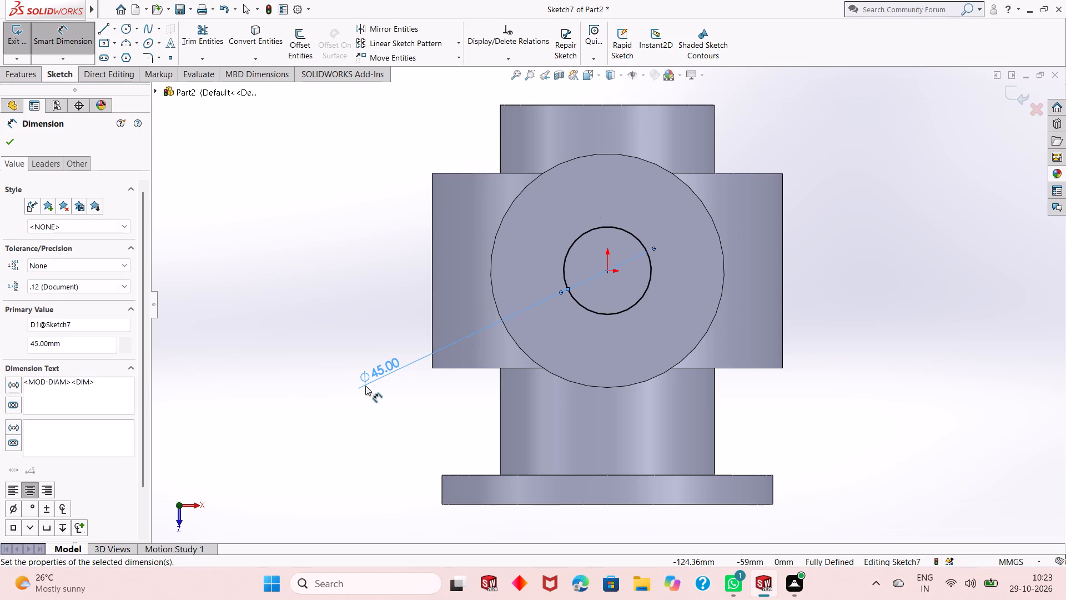
right_click(362, 254)
left_click(373, 291)
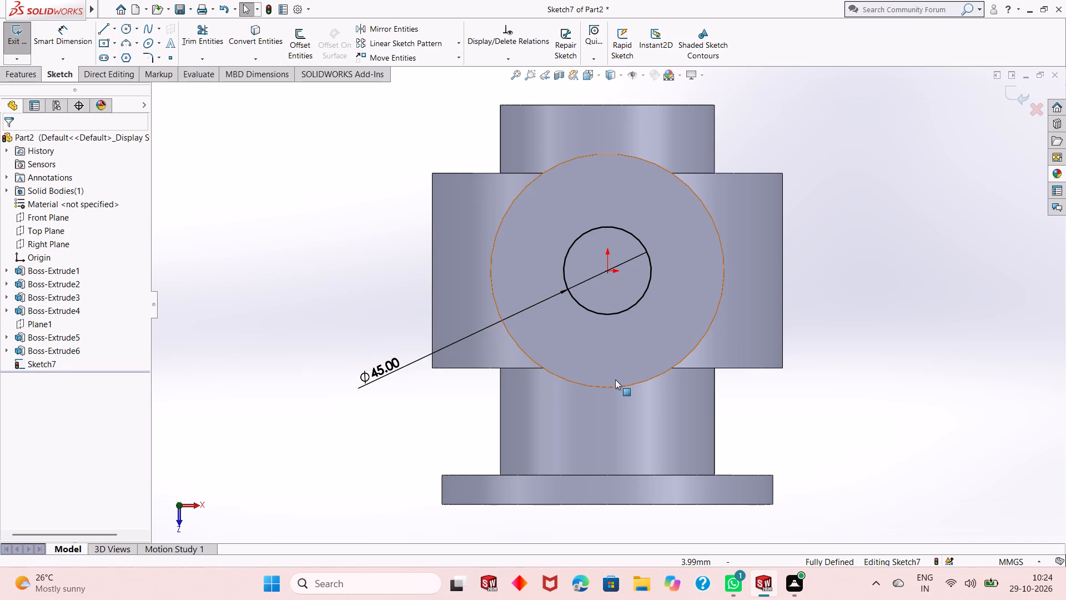
Cut-extrude the 45 mm circle from the top flange down into the body to a blind depth of 120 mm.
middle_click_drag(615, 382, 551, 166)
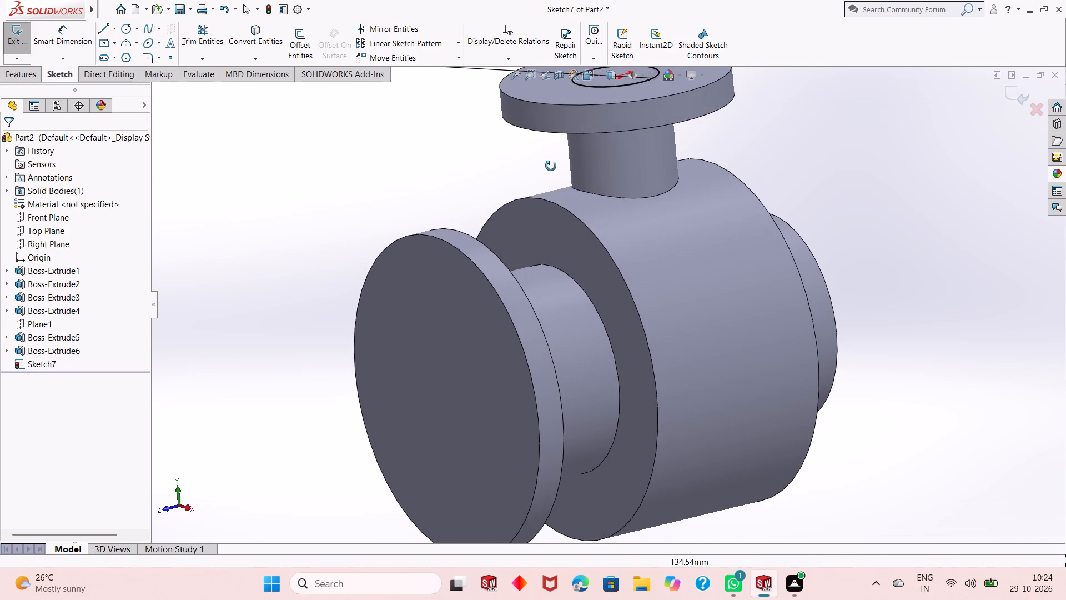
middle_click_drag(551, 166, 550, 168)
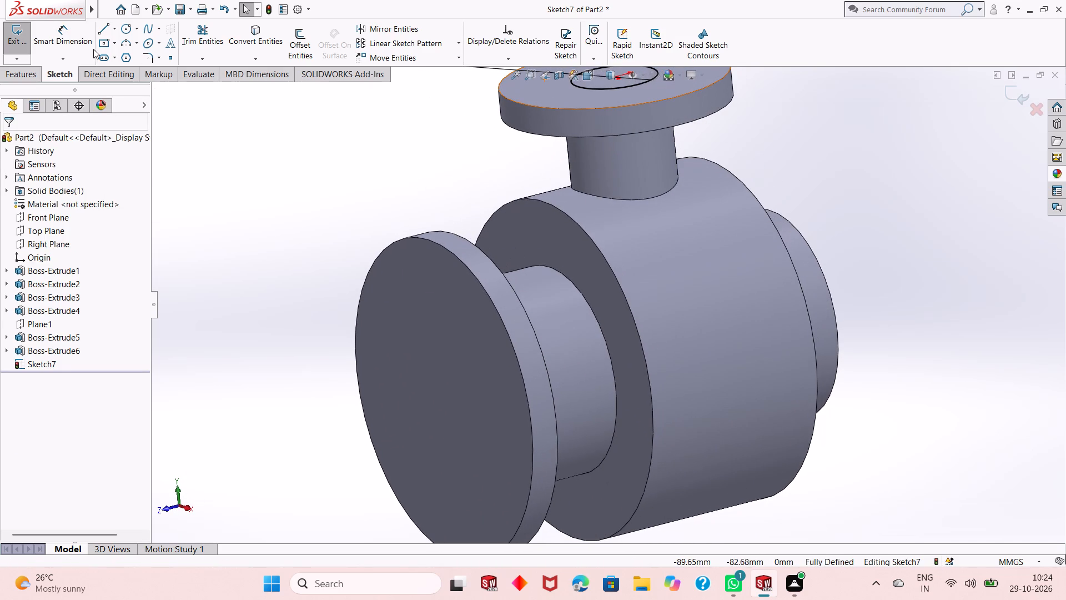
left_click(13, 76)
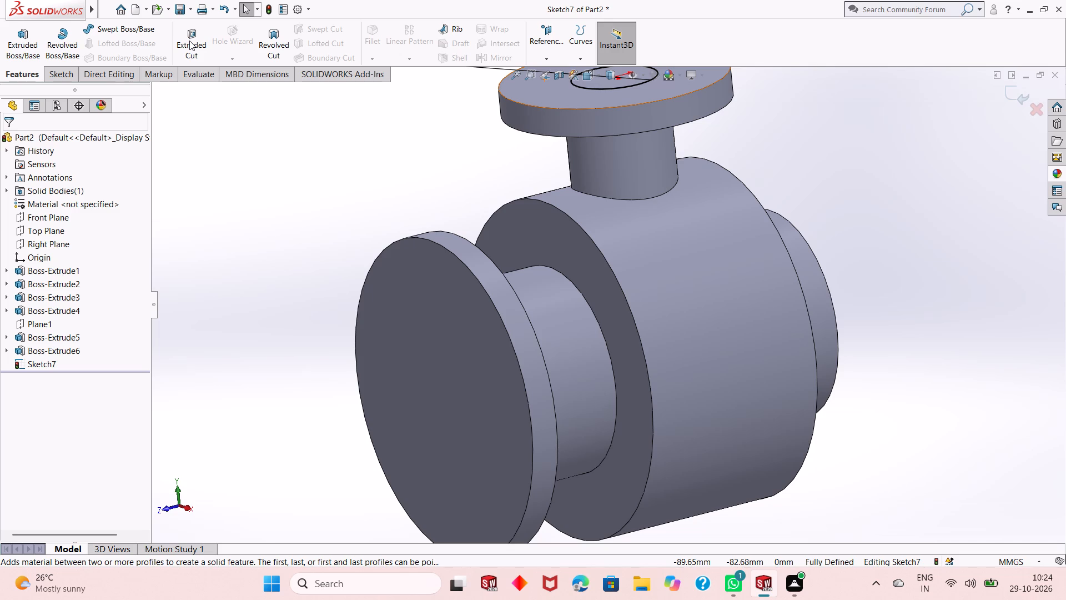
left_click(189, 41)
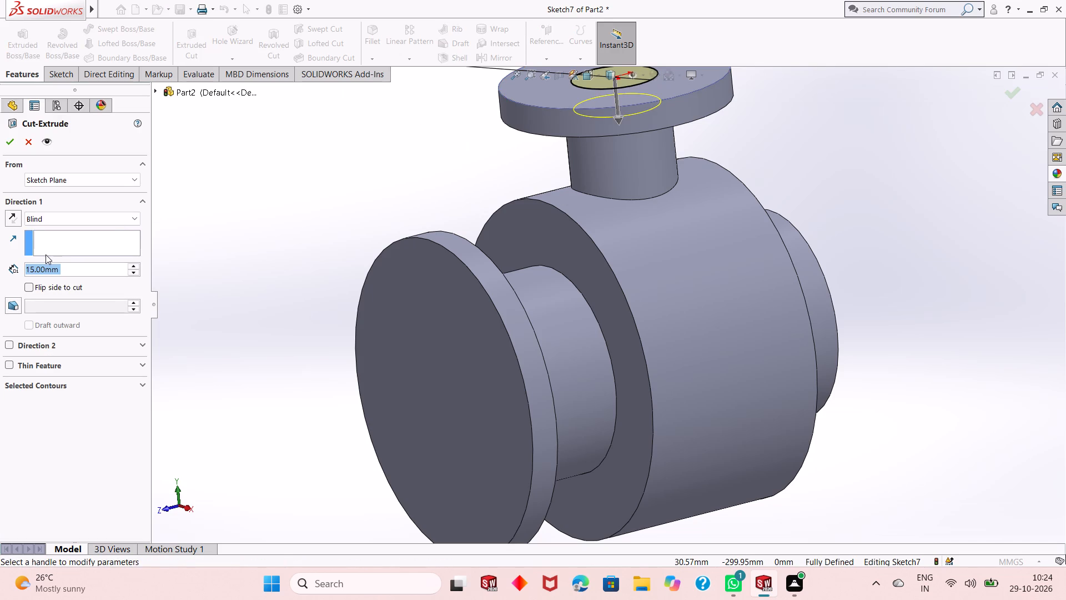
key("1")
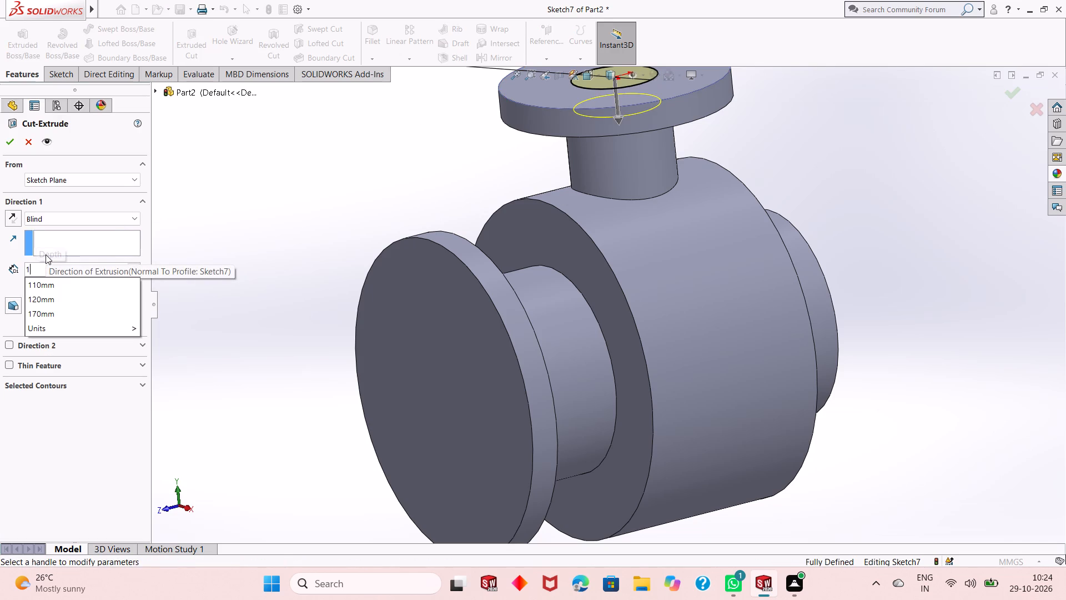
type("00")
key("Return")
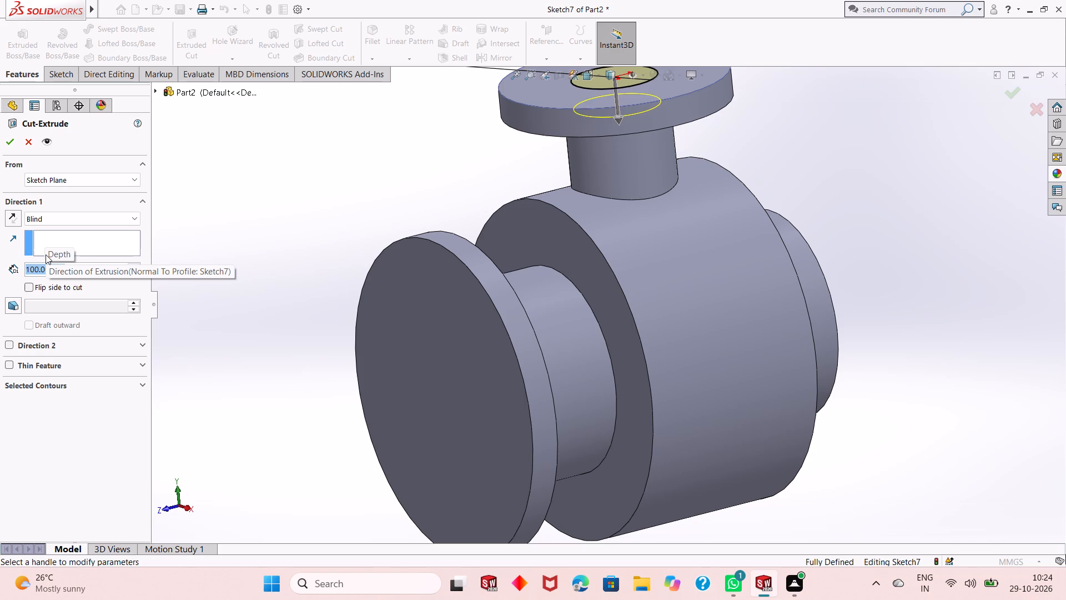
middle_click_drag(681, 394, 689, 318)
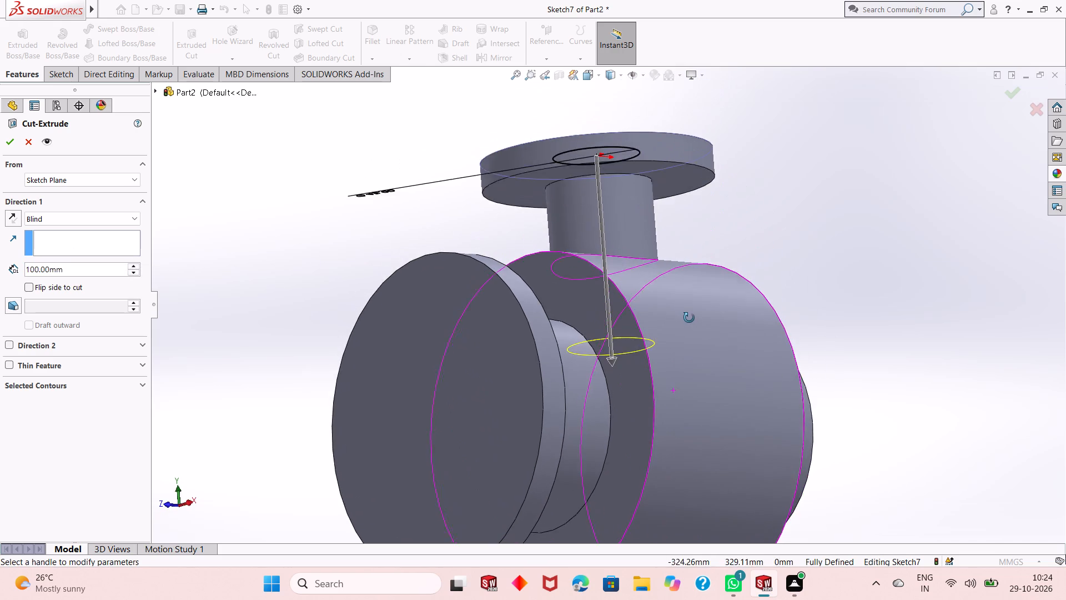
middle_click_drag(689, 318, 659, 349)
scroll(668, 367, "up", 1)
middle_click_drag(681, 348, 681, 359)
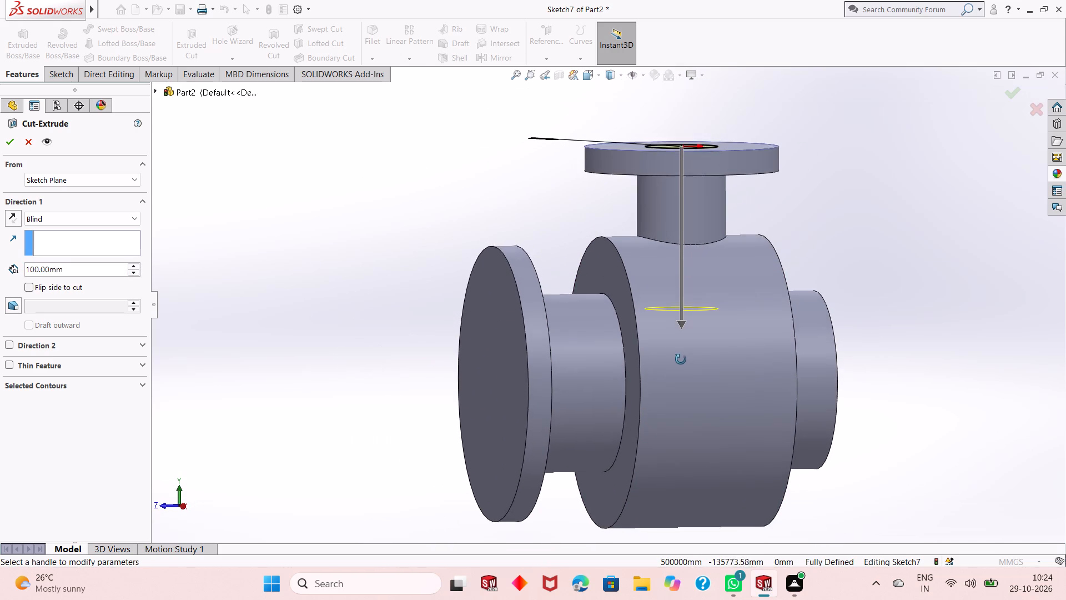
middle_click_drag(681, 359, 677, 365)
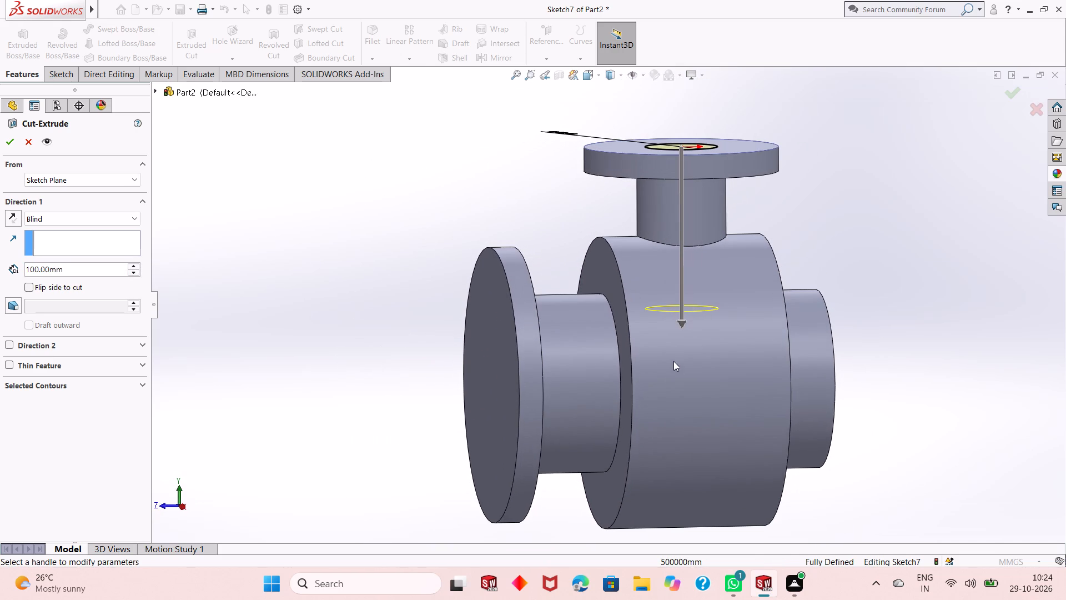
double_click(81, 268)
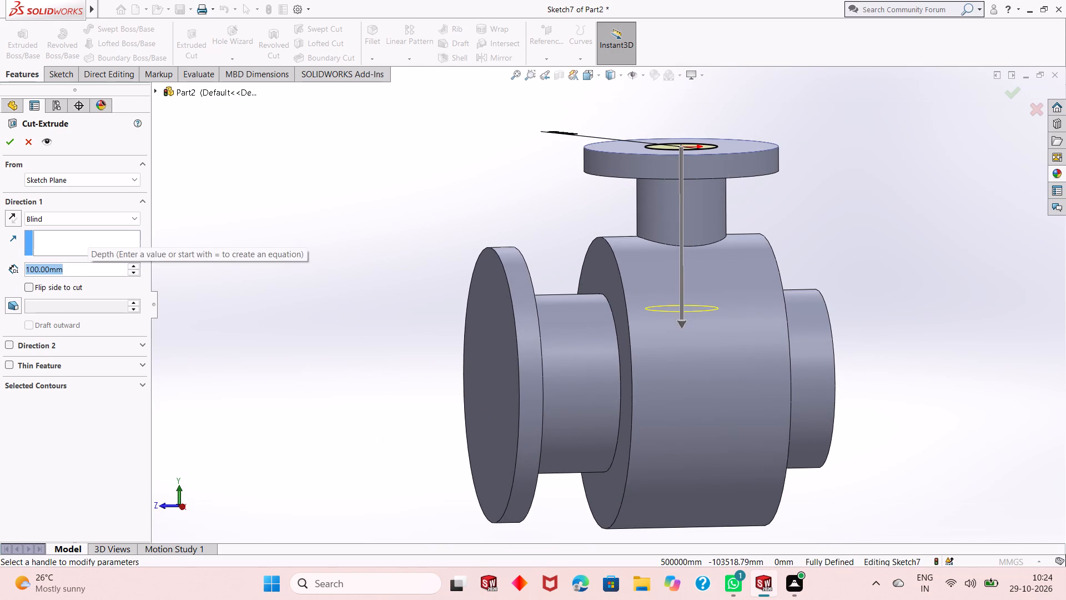
type("120")
key("Return")
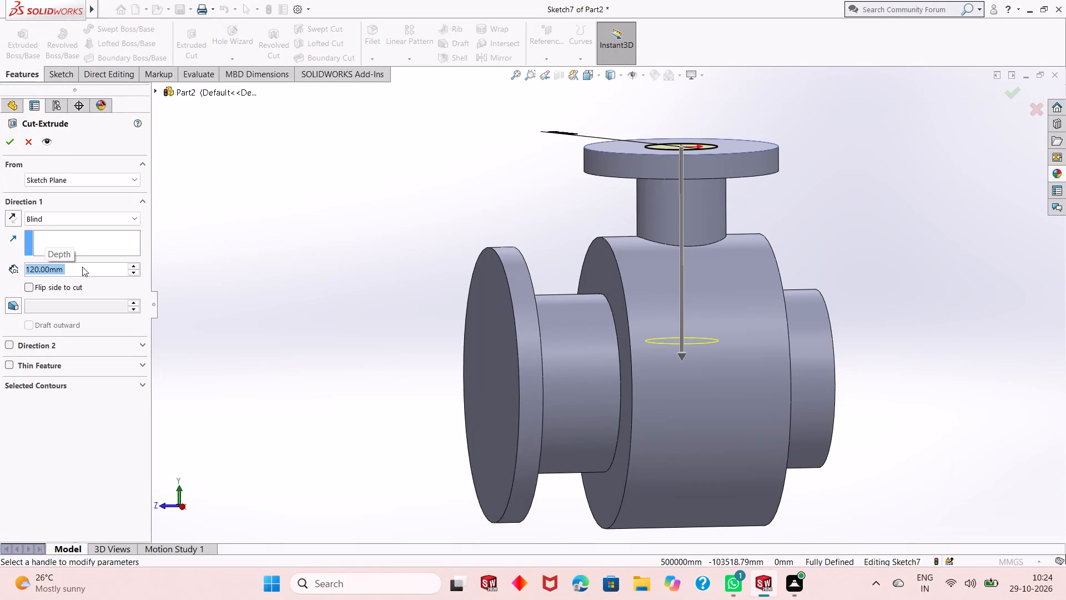
left_click(7, 141)
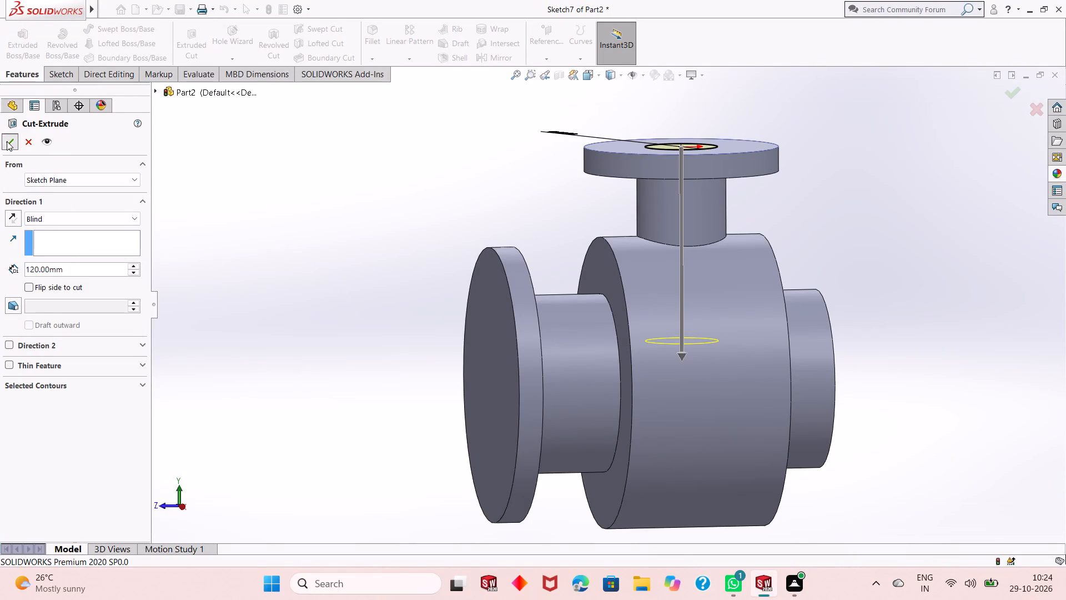
left_click(534, 127)
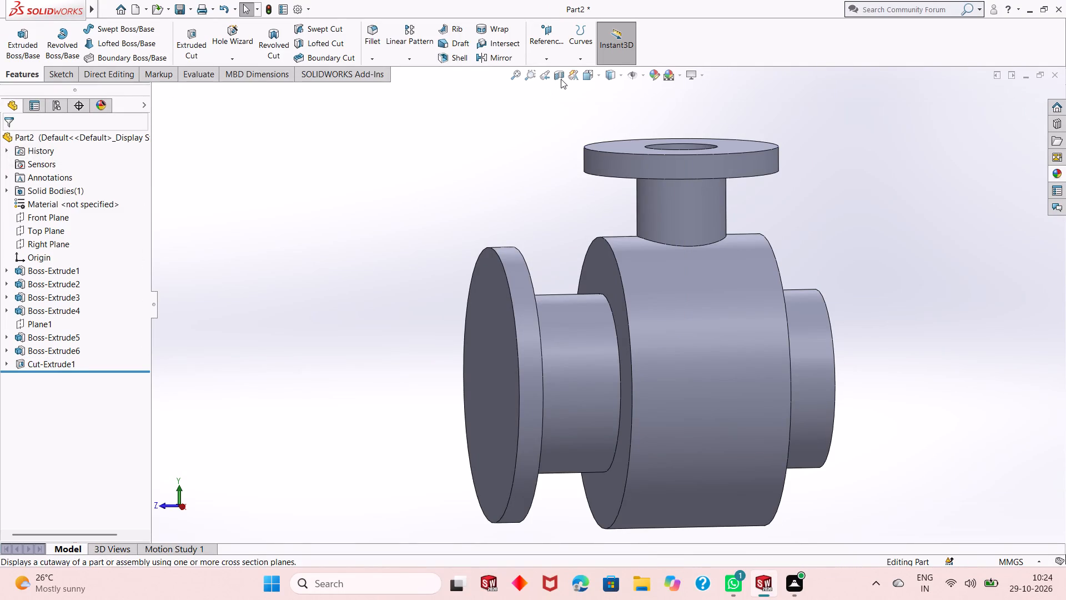
Inspect the top branch bore in a temporary section view through the Right Plane.
left_click(561, 78)
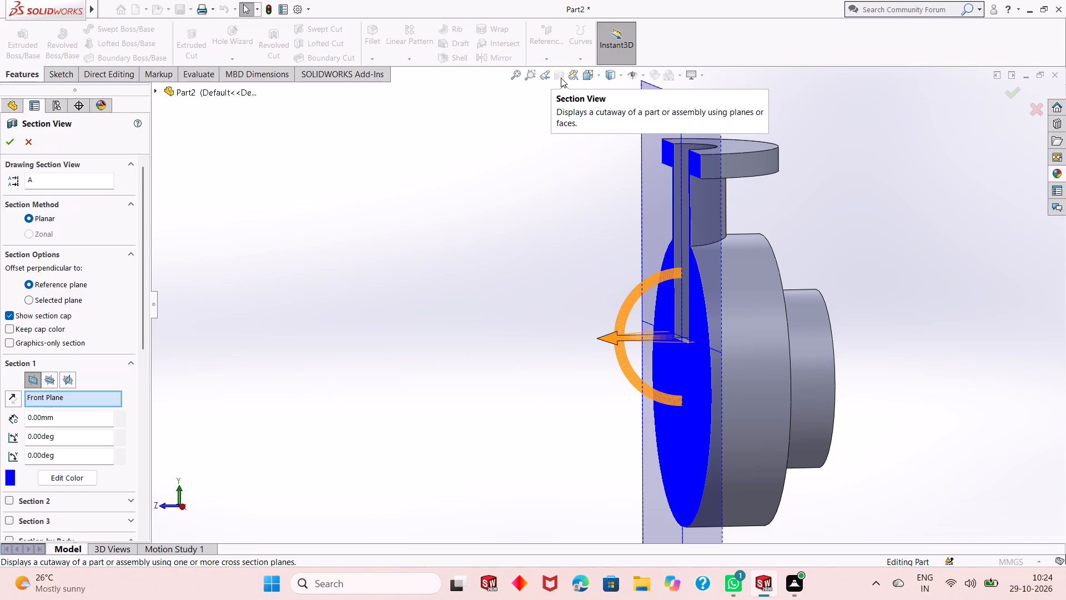
left_click(67, 377)
middle_click_drag(555, 416, 549, 411)
middle_click(544, 408)
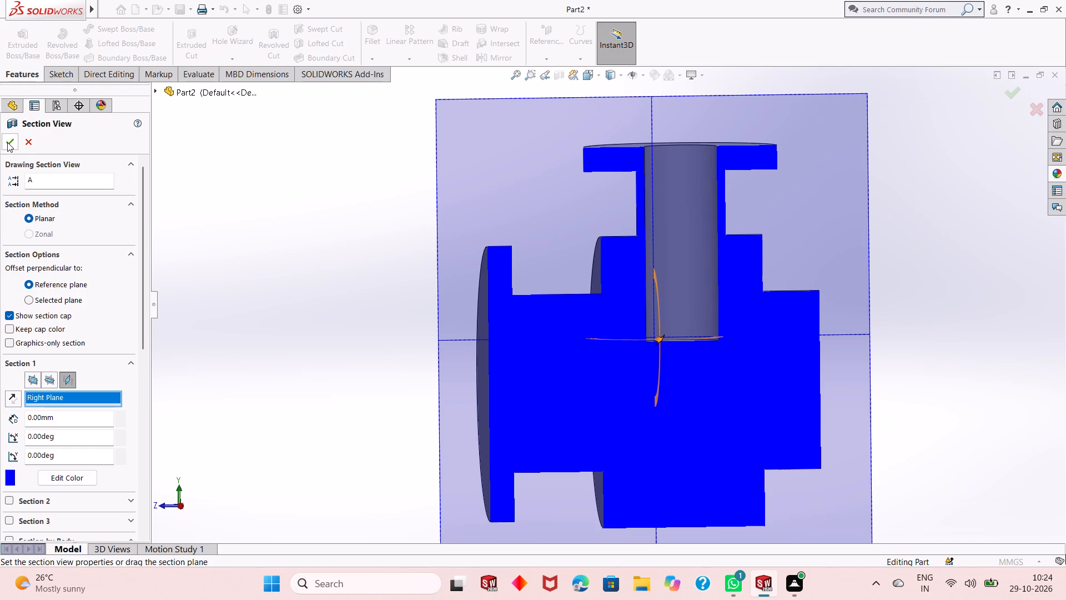
left_click(29, 143)
Start a sketch on the front flange's outer face and draw a circle about 87 mm in diameter centred on the origin.
scroll(663, 343, "up", 1)
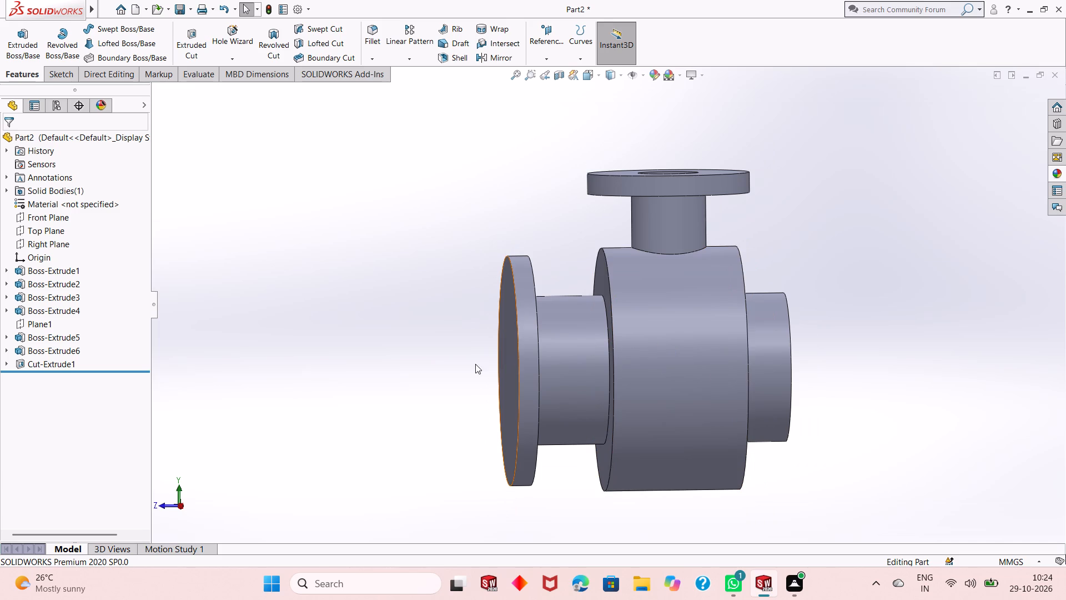
middle_click_drag(483, 371, 502, 353)
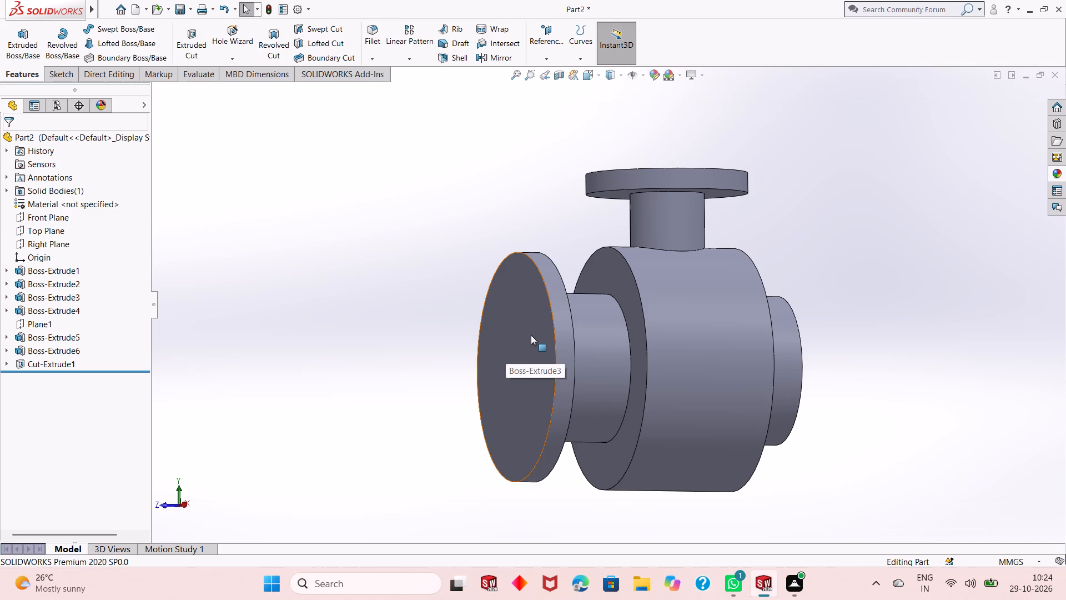
left_click(531, 335)
left_click(575, 304)
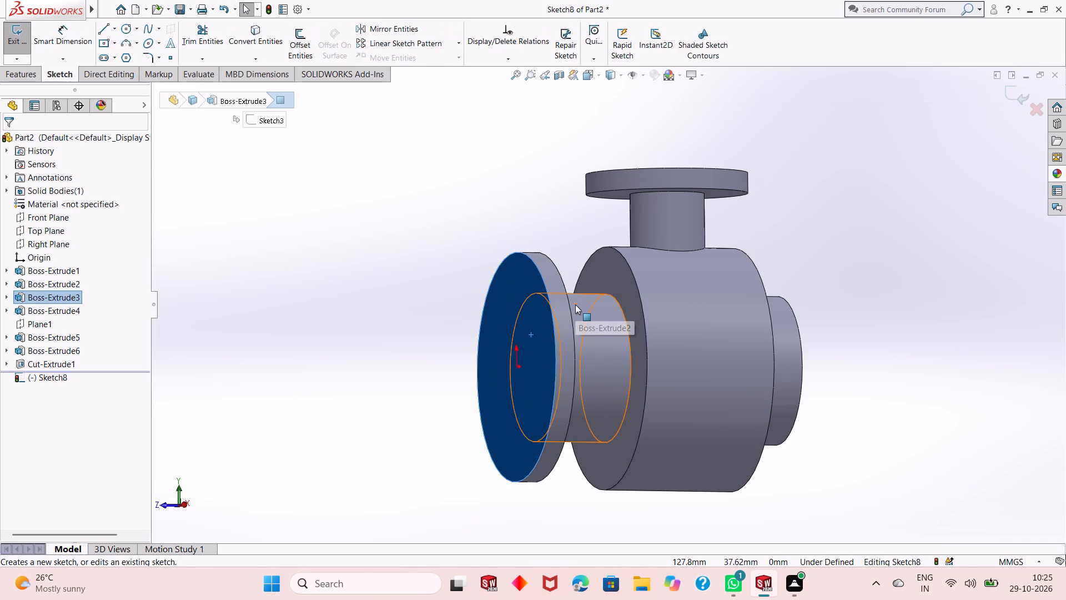
key("ctrl+8")
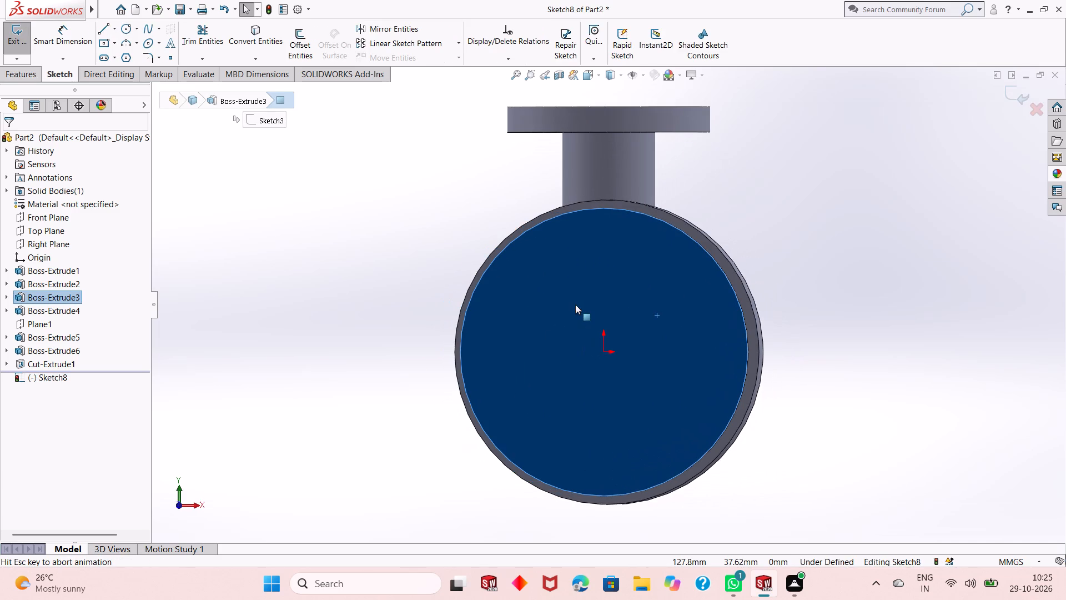
left_click(802, 296)
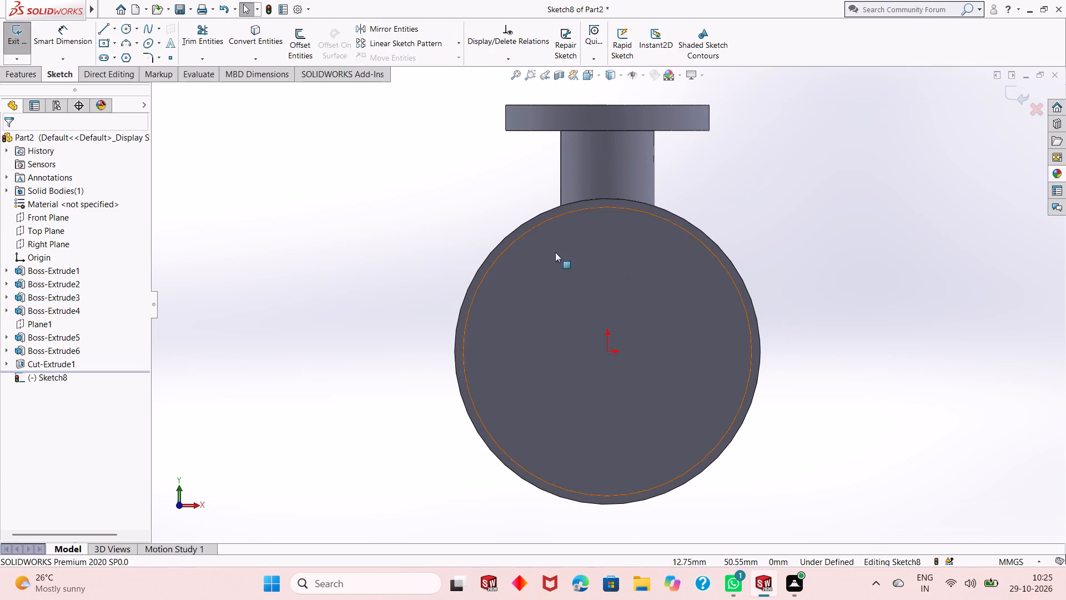
left_click(128, 32)
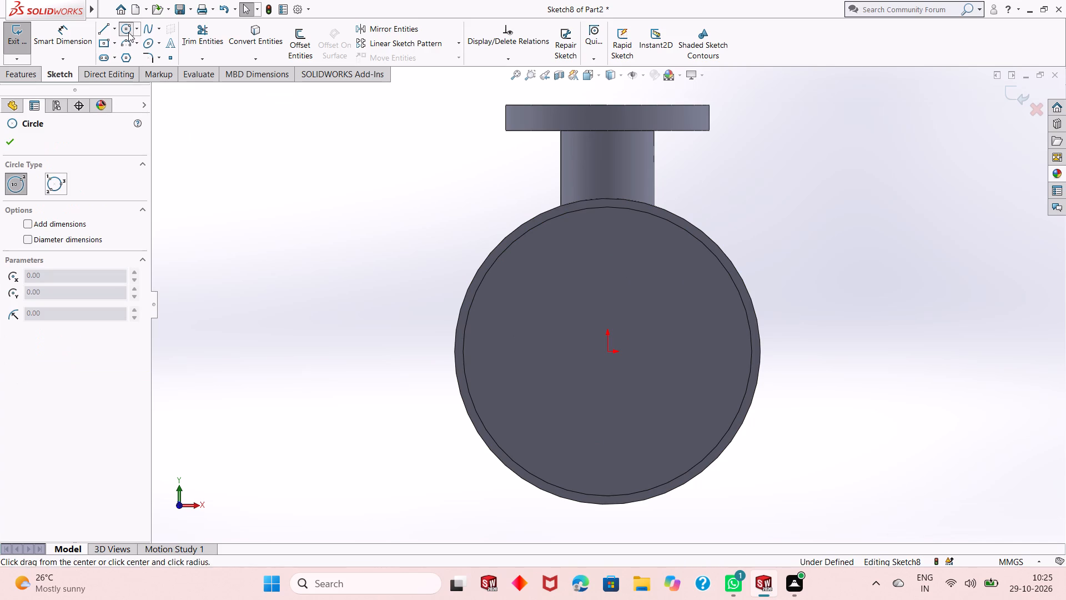
left_click(607, 352)
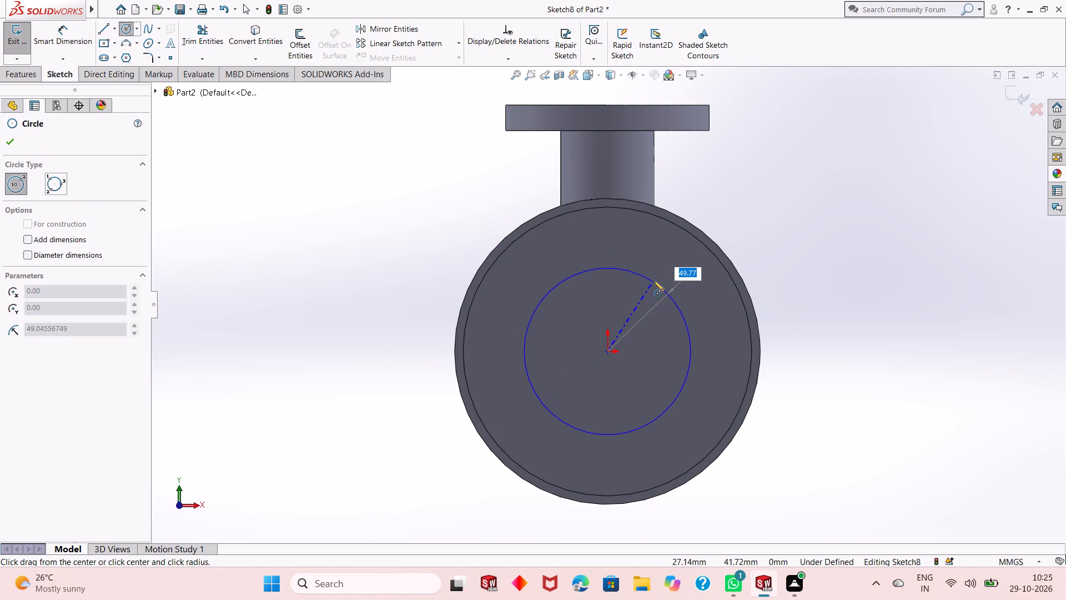
left_click(642, 286)
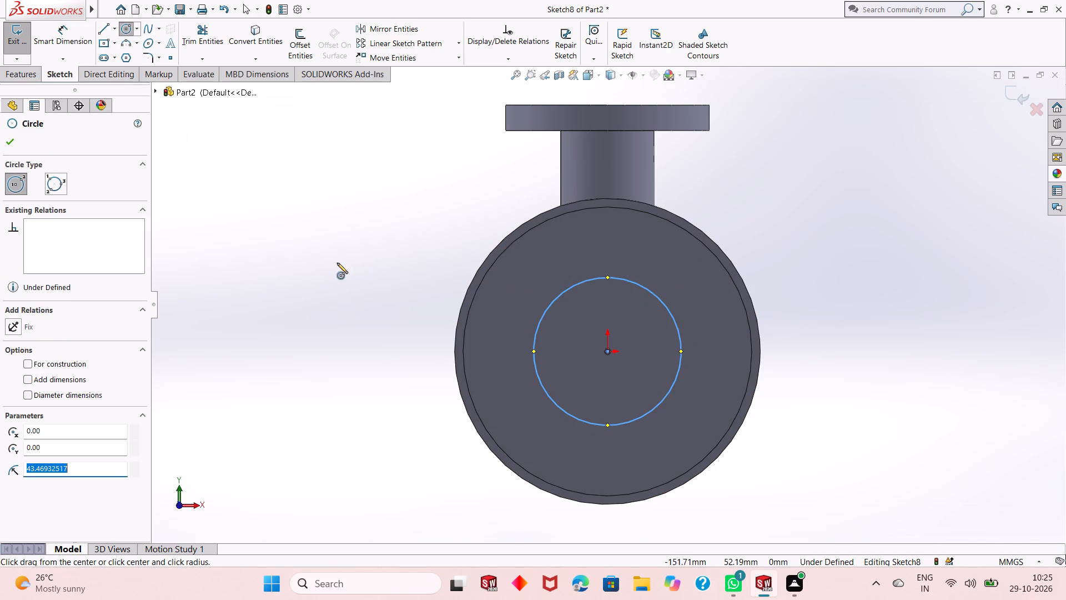
right_click(266, 242)
left_click(300, 249)
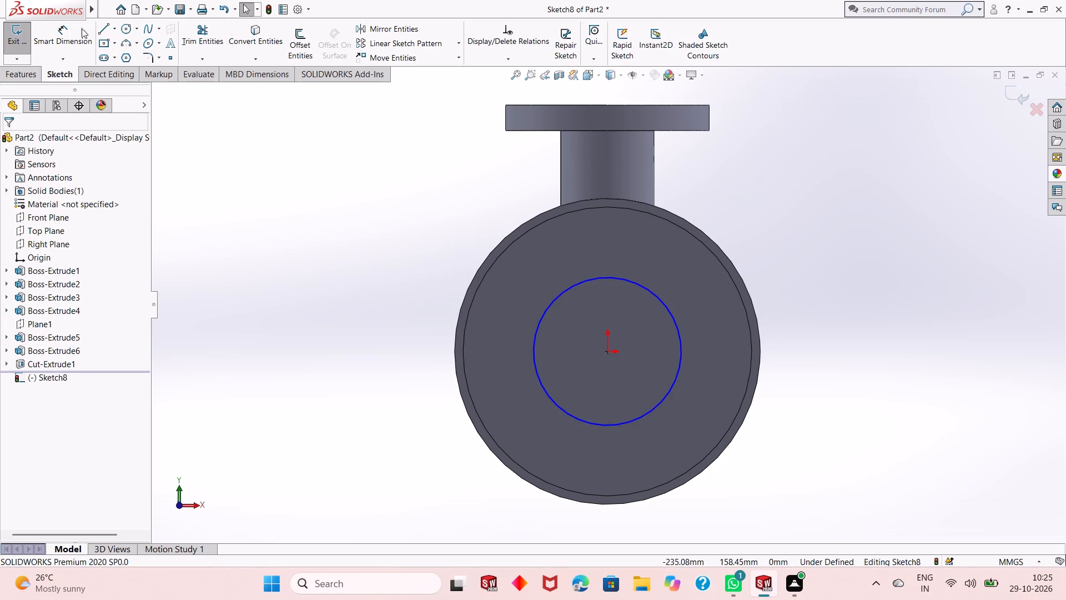
Dimension the circle on the front flange face to a diameter of 75 mm with Smart Dimension.
left_click(73, 36)
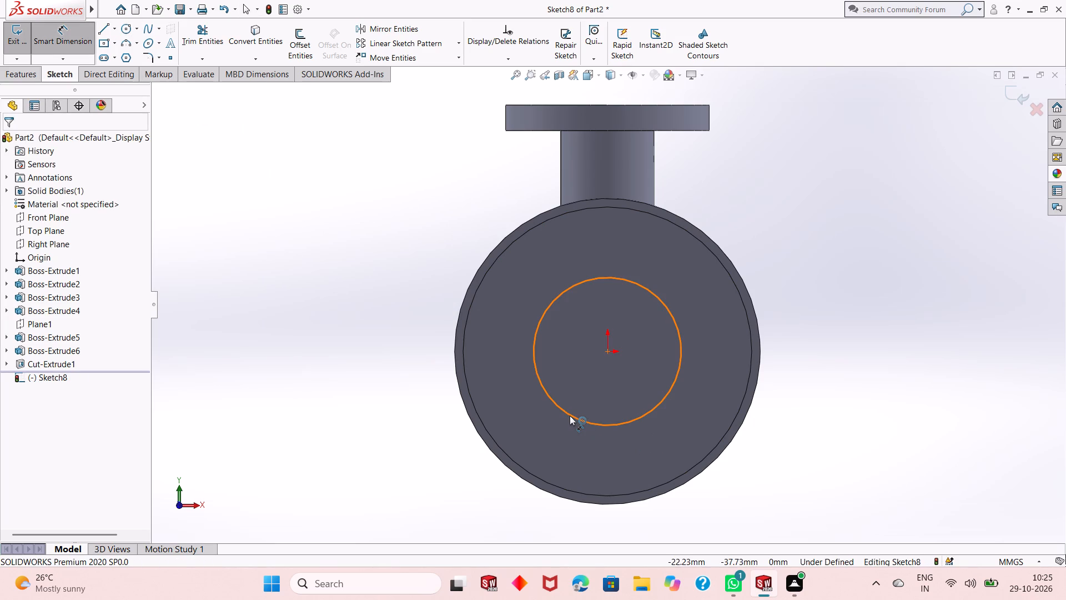
left_click(570, 416)
left_click(408, 477)
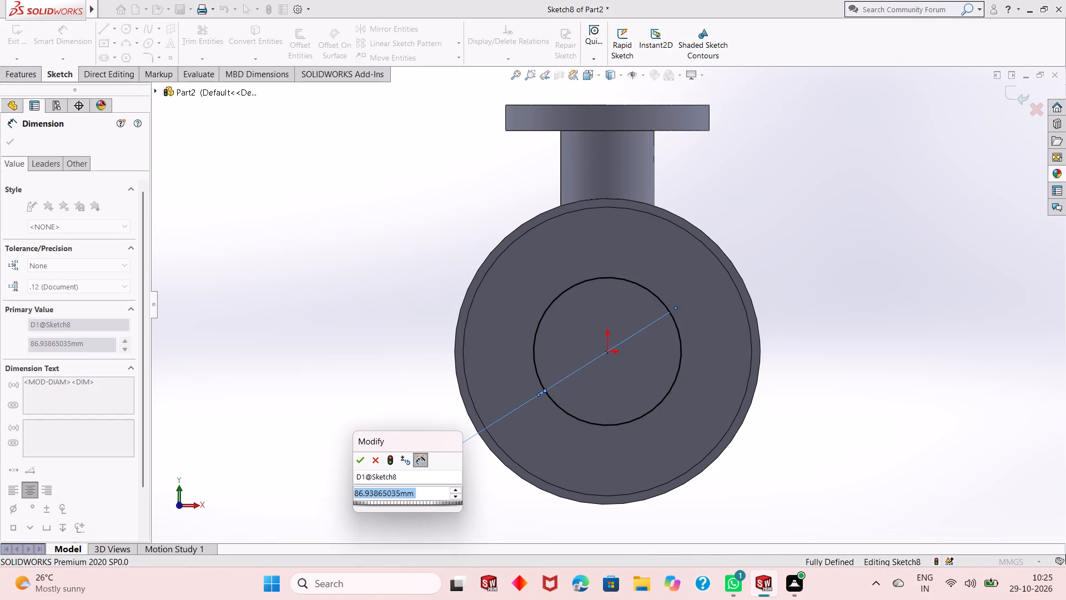
type("75")
key("Return")
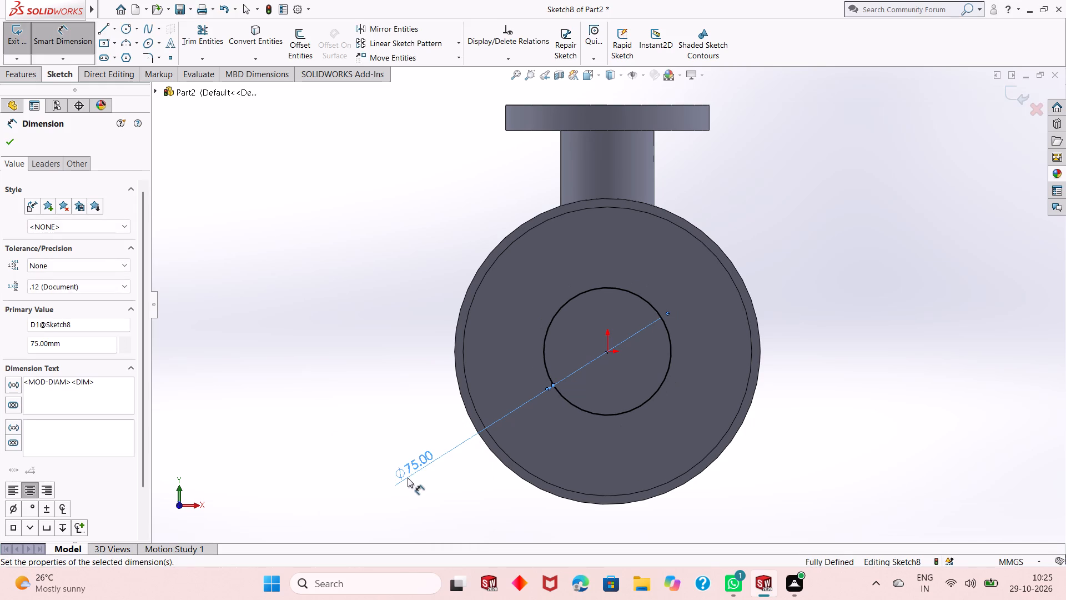
right_click(355, 307)
left_click(371, 343)
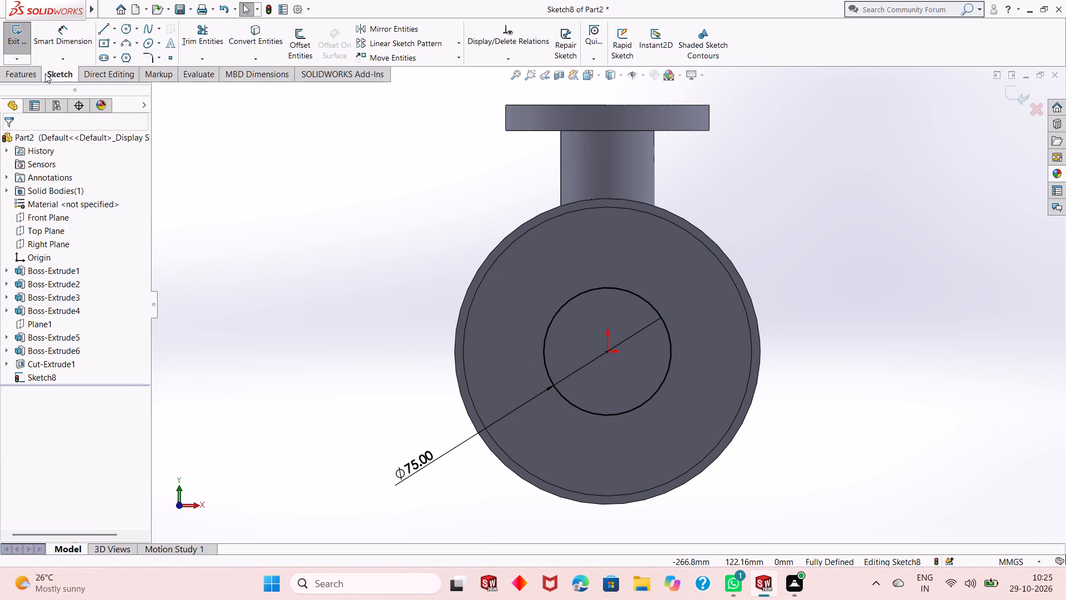
Cut-extrude the 75 mm circle into the front flange to a blind depth of 30 mm.
left_click(21, 78)
left_click(190, 51)
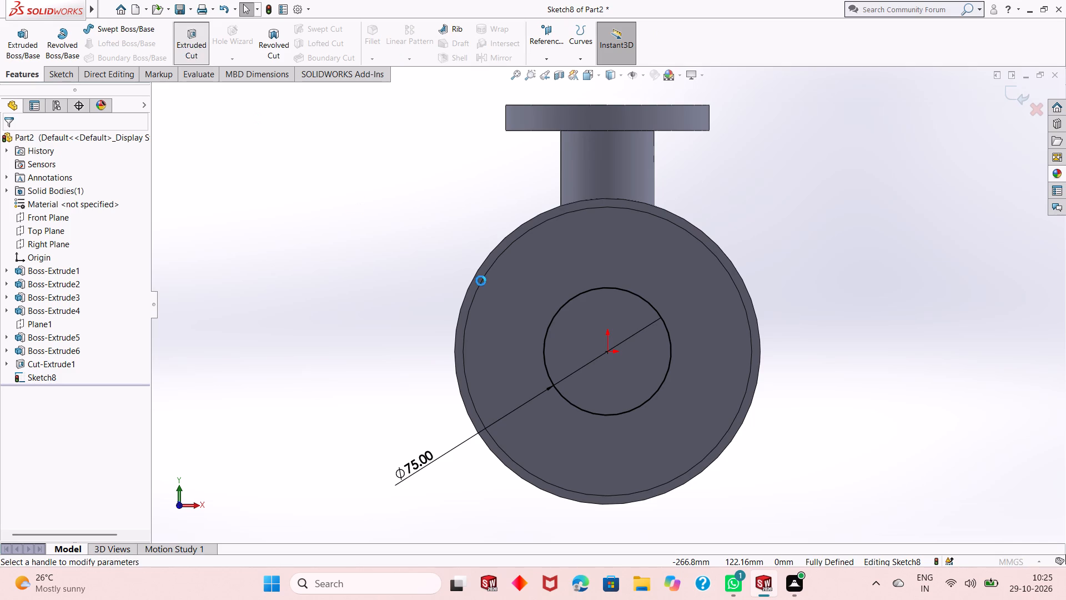
scroll(601, 379, "up", 2)
middle_click_drag(741, 355, 721, 370)
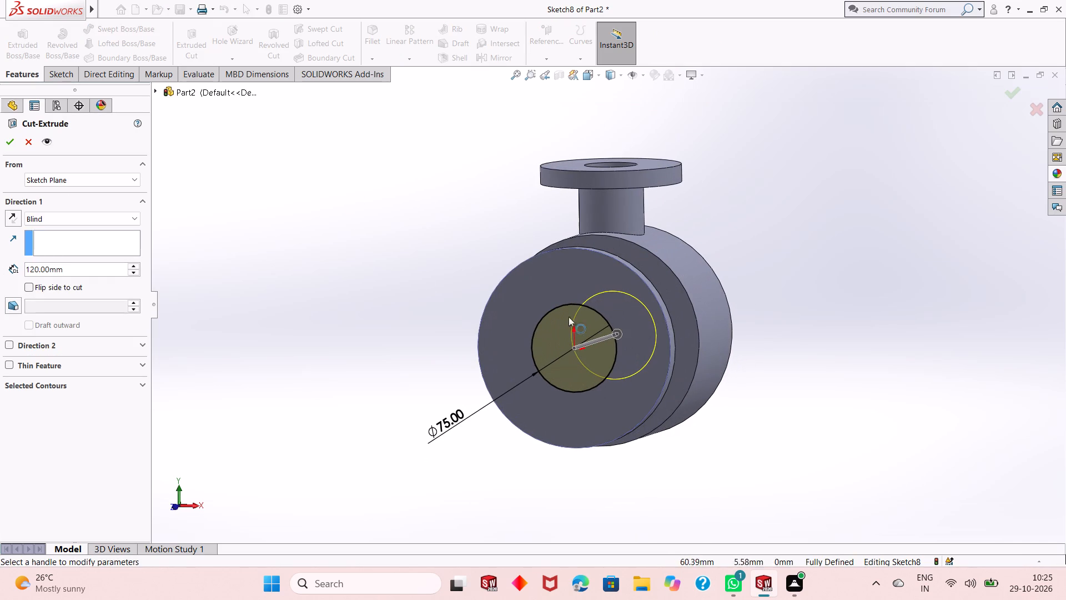
double_click(82, 268)
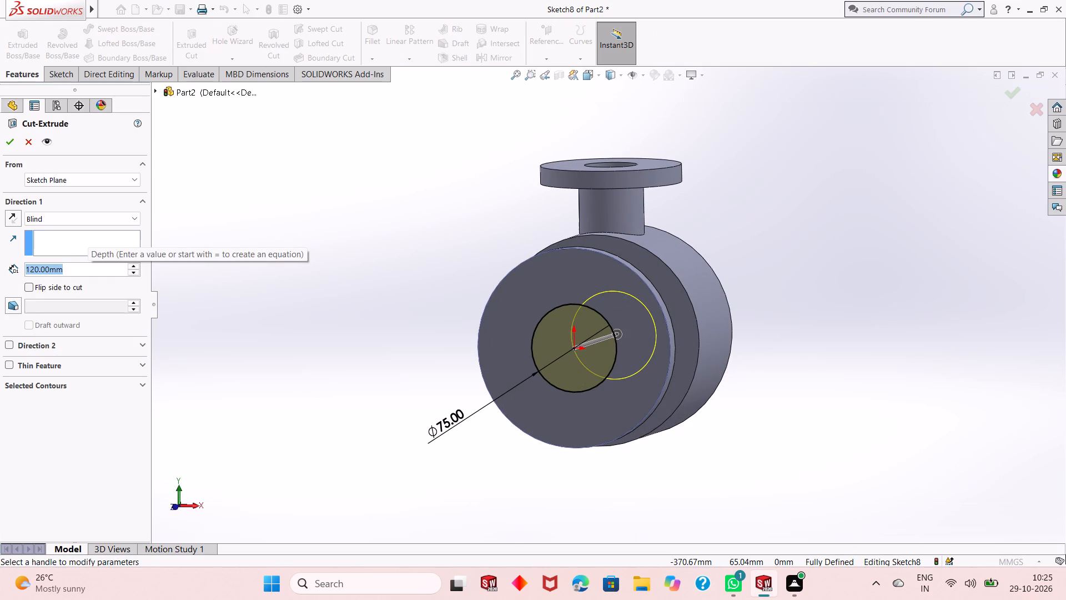
type("30")
key("Return")
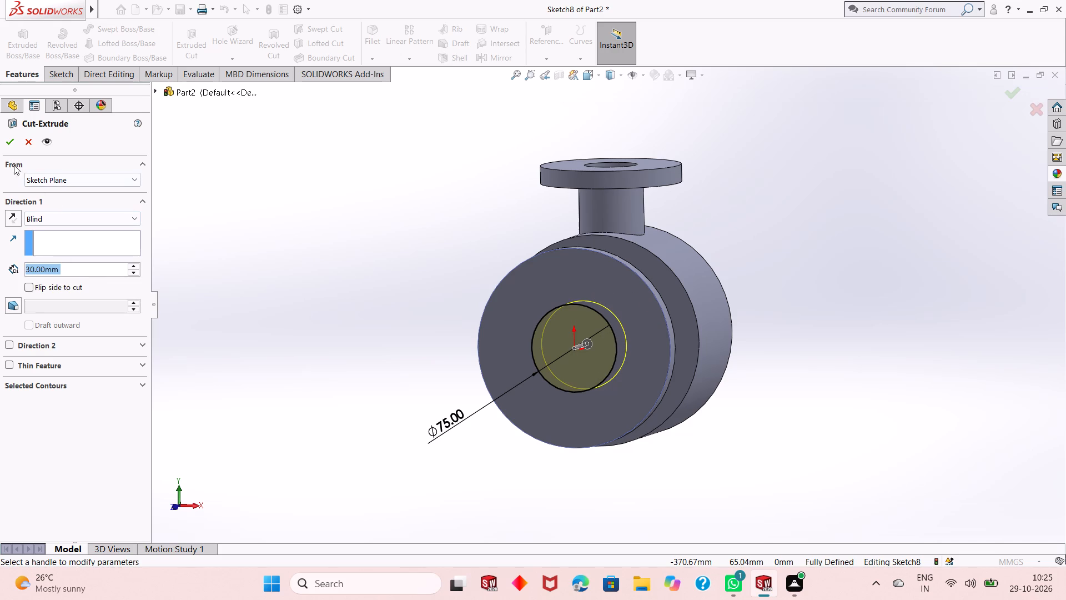
left_click(12, 147)
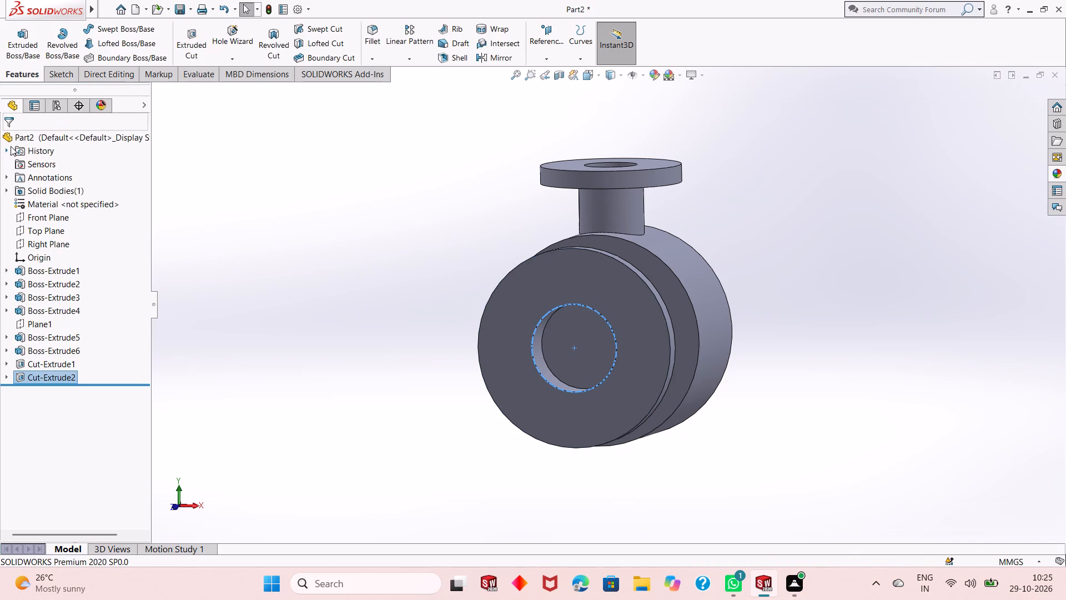
left_click(335, 350)
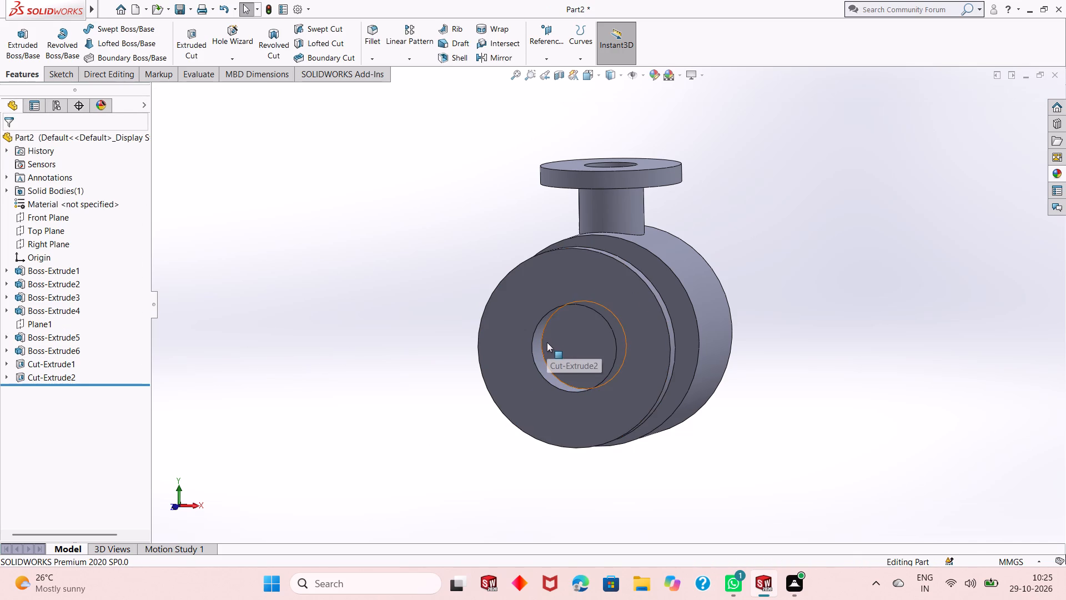
Start a sketch on the floor of the 75 mm flange bore and draw a circle about 103 mm in diameter centred on the origin.
middle_click_drag(755, 385, 720, 394)
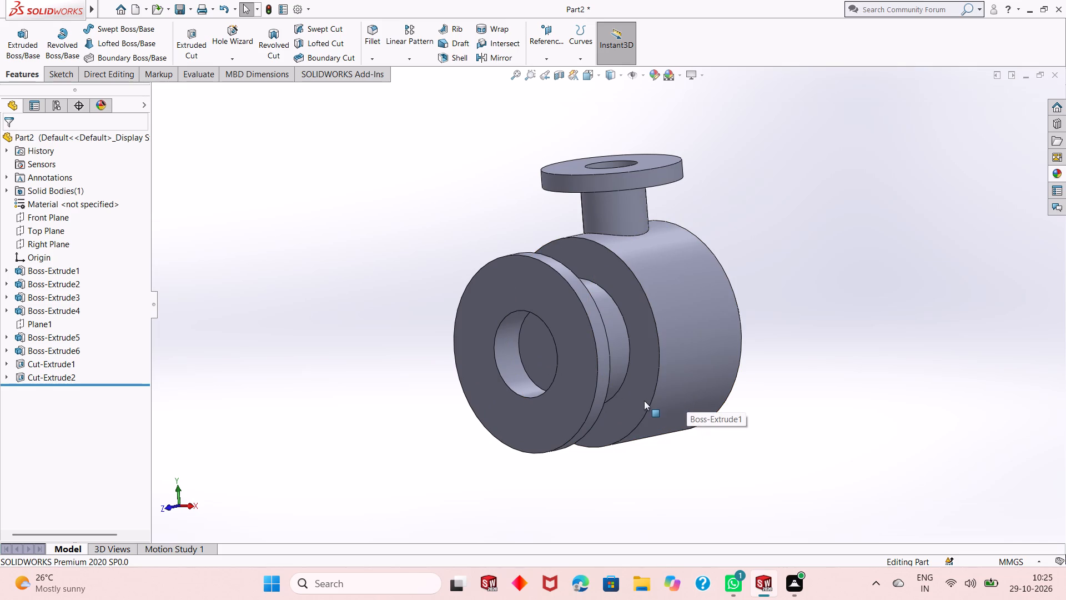
scroll(587, 363, "down", 1)
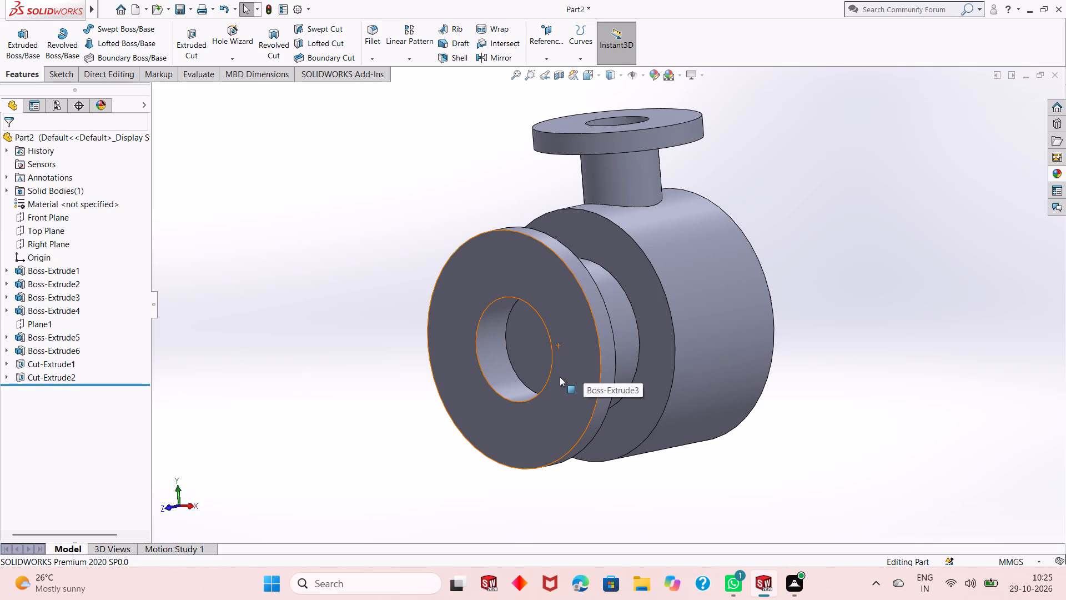
left_click(525, 344)
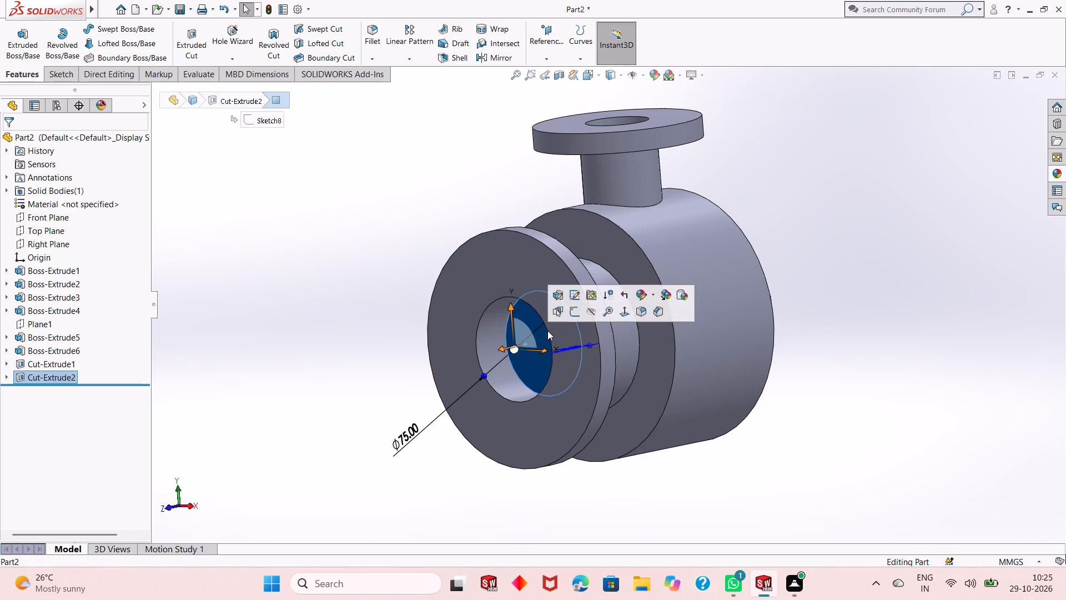
left_click(575, 316)
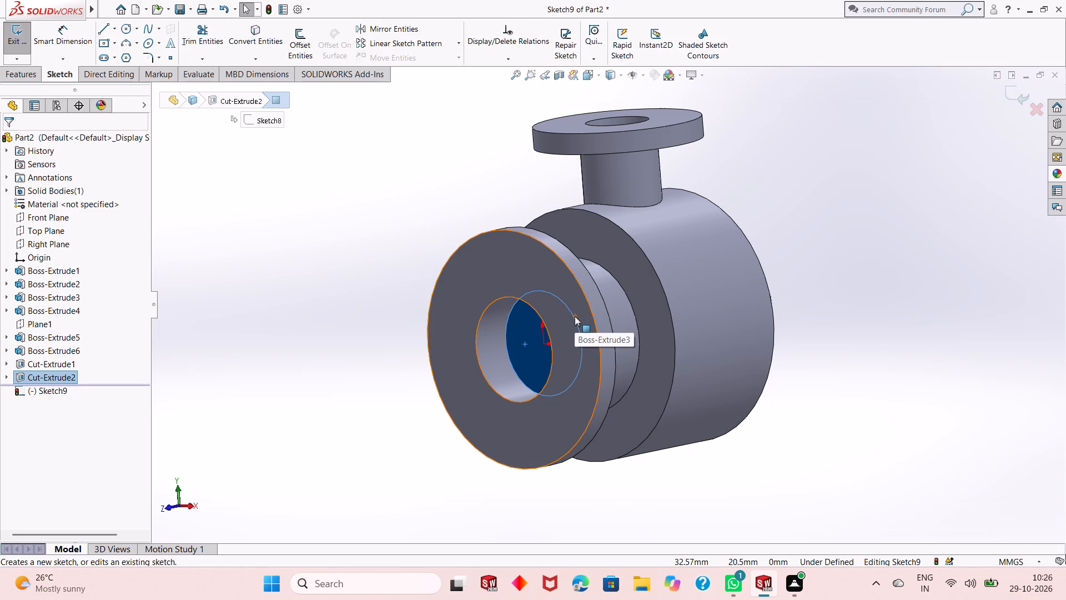
key("ctrl+8")
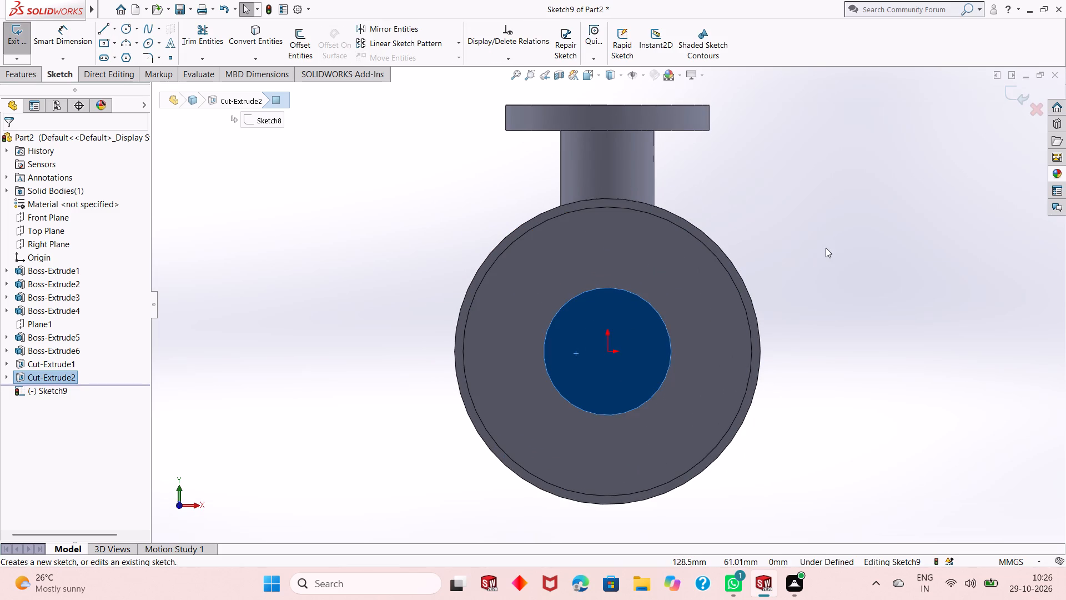
left_click(826, 248)
left_click(120, 28)
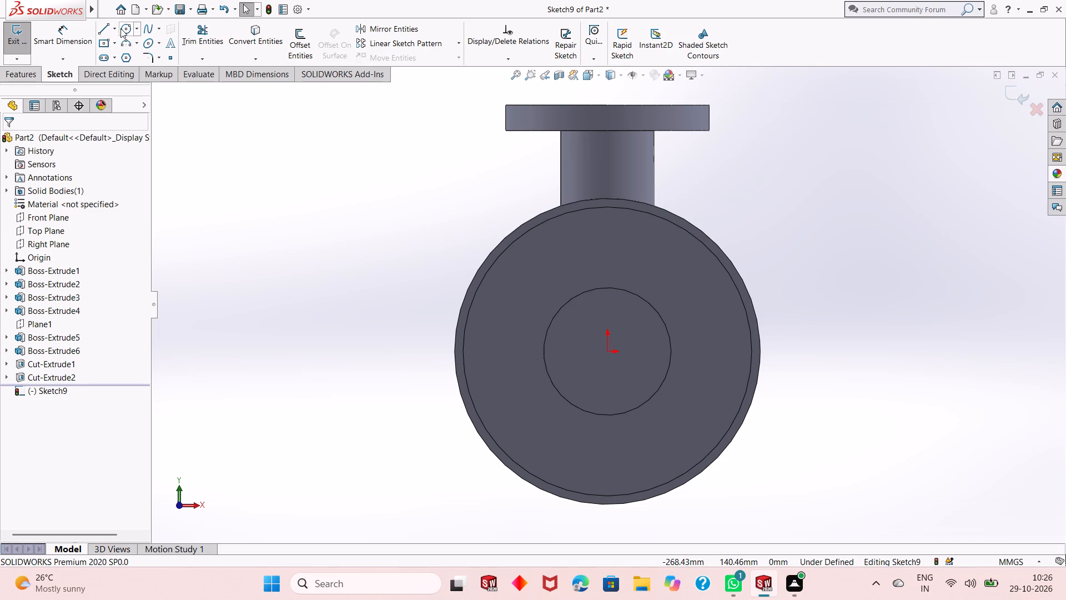
left_click(608, 351)
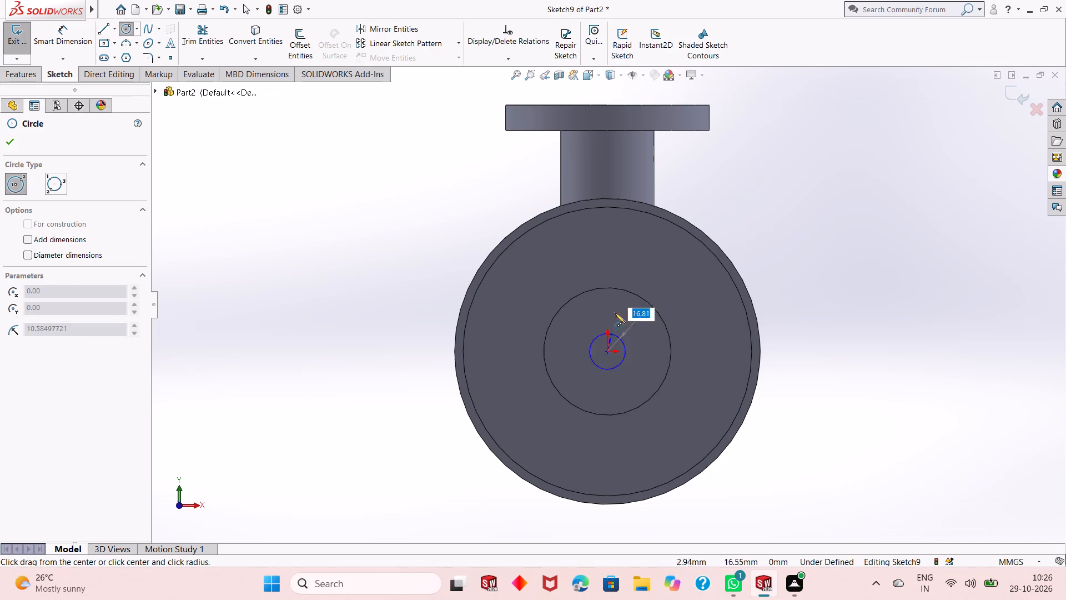
left_click(624, 266)
right_click(310, 236)
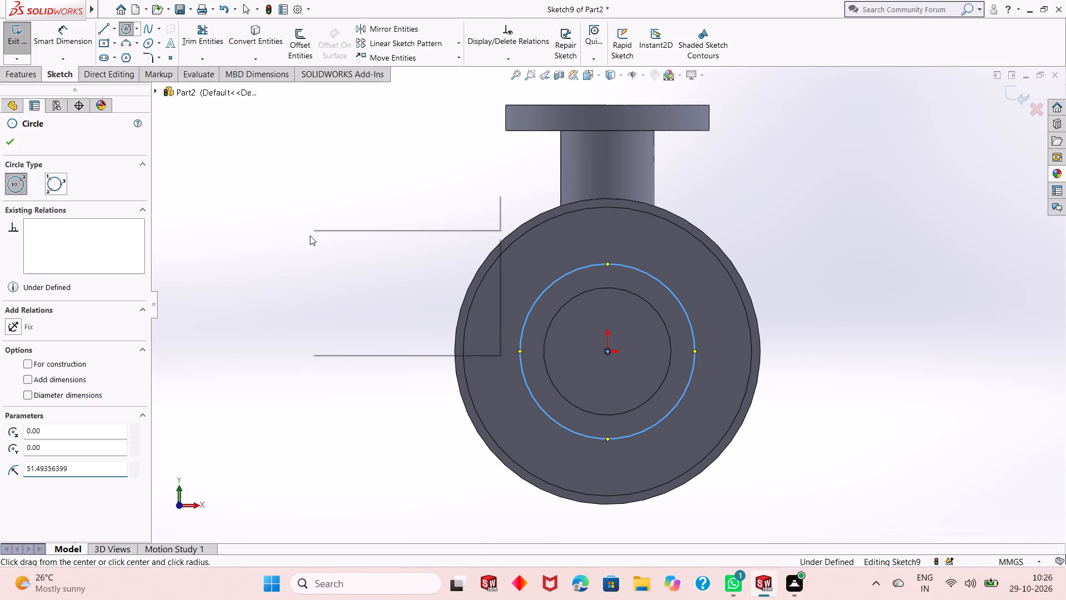
left_click(329, 243)
Dimension the circle on the bore floor to a diameter of 90 mm with Smart Dimension.
left_click(78, 46)
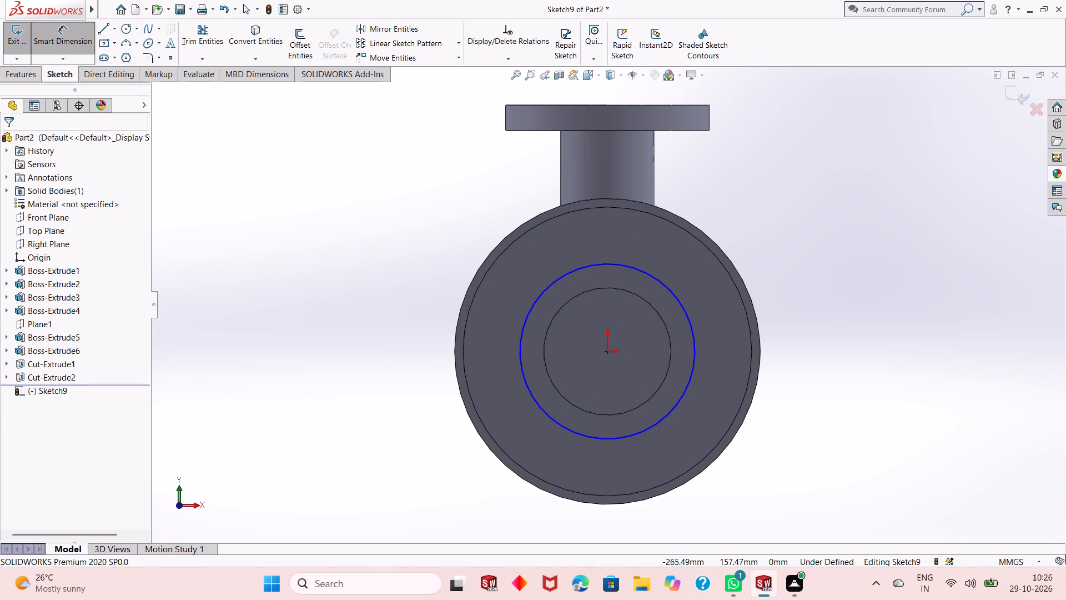
left_click(532, 399)
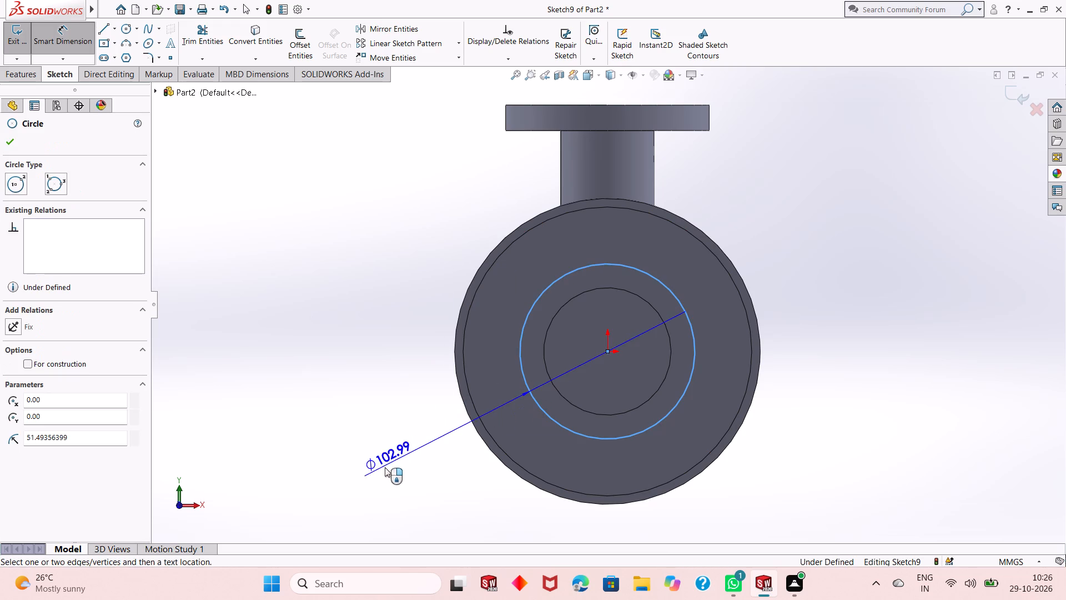
left_click(372, 478)
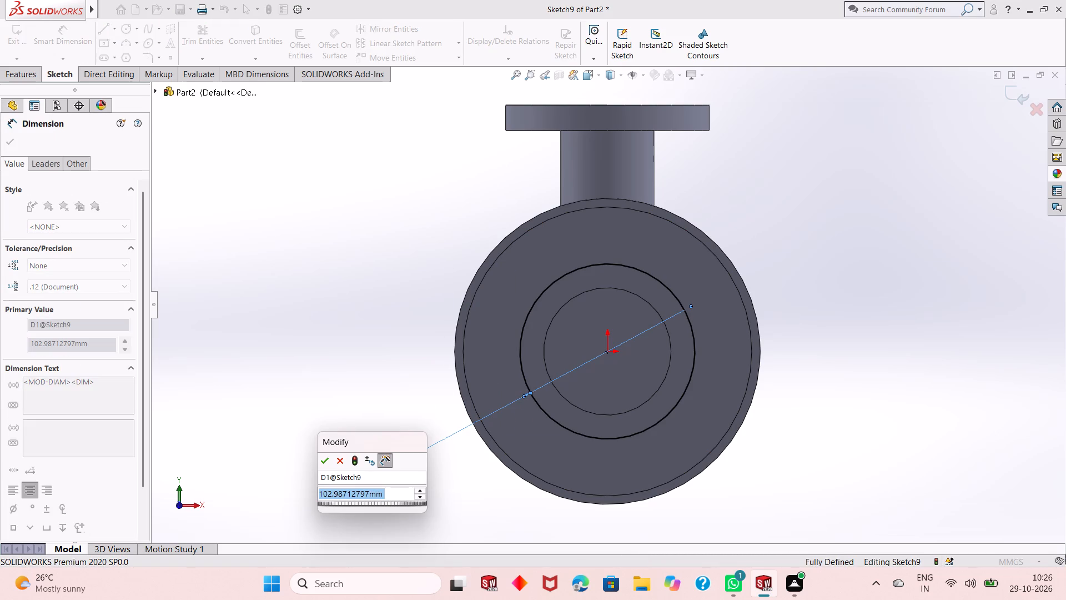
type("90")
key("Return")
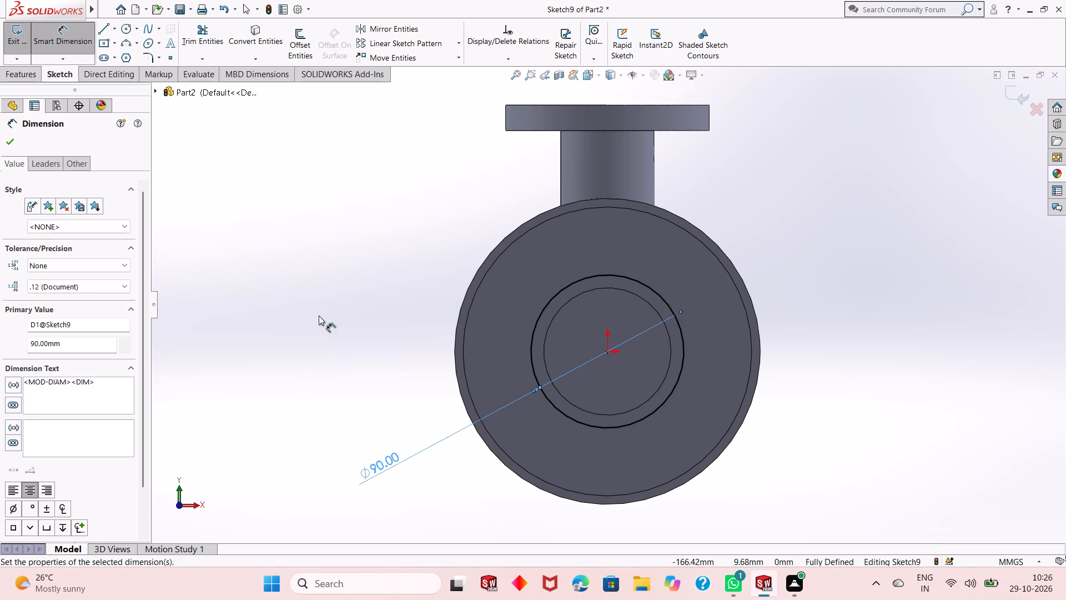
right_click(316, 311)
left_click(336, 357)
left_click(345, 352)
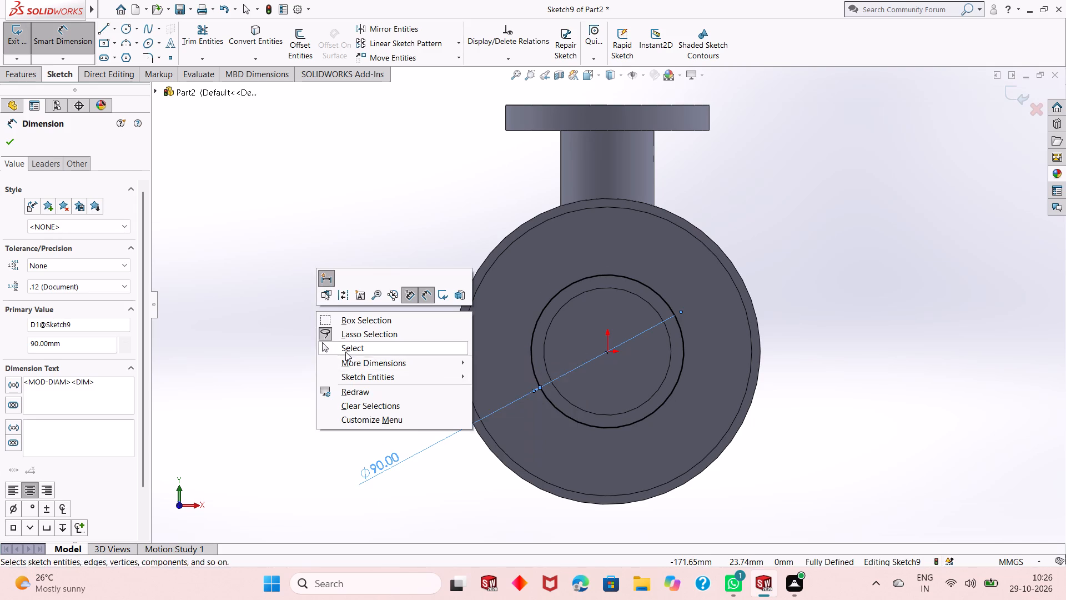
Cut-extrude the 90 mm circle through the neck and body into the rear boss to a blind depth of 160 mm.
left_click(31, 81)
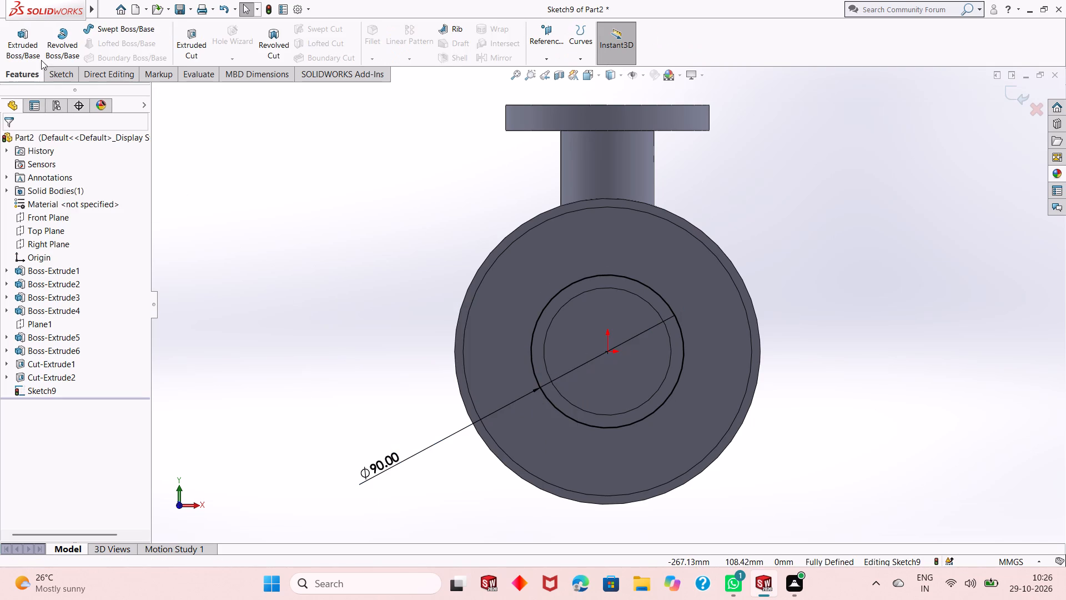
left_click(203, 38)
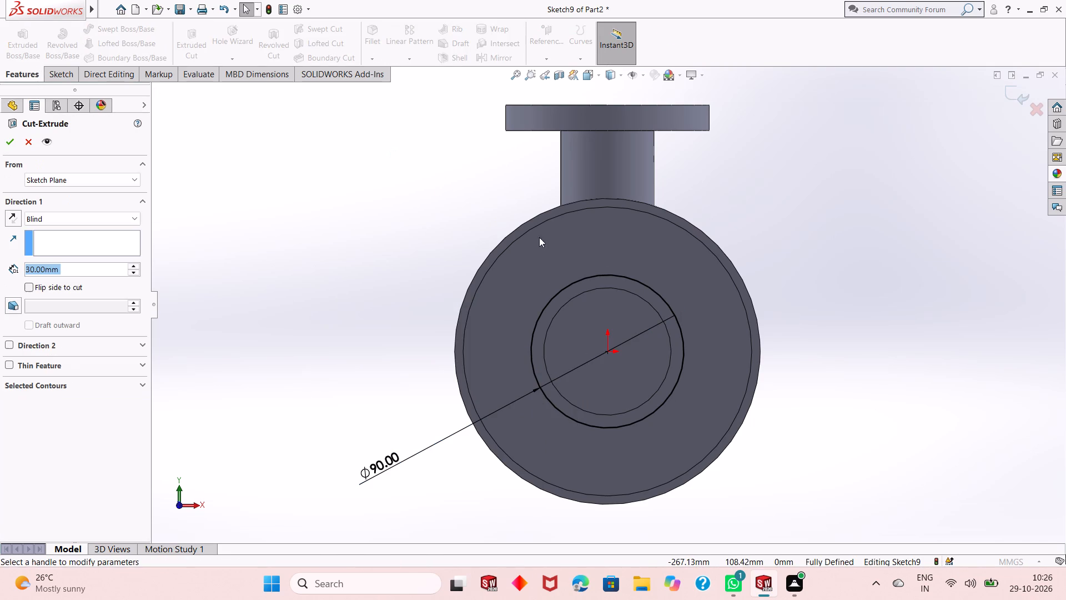
middle_click_drag(747, 331, 695, 344)
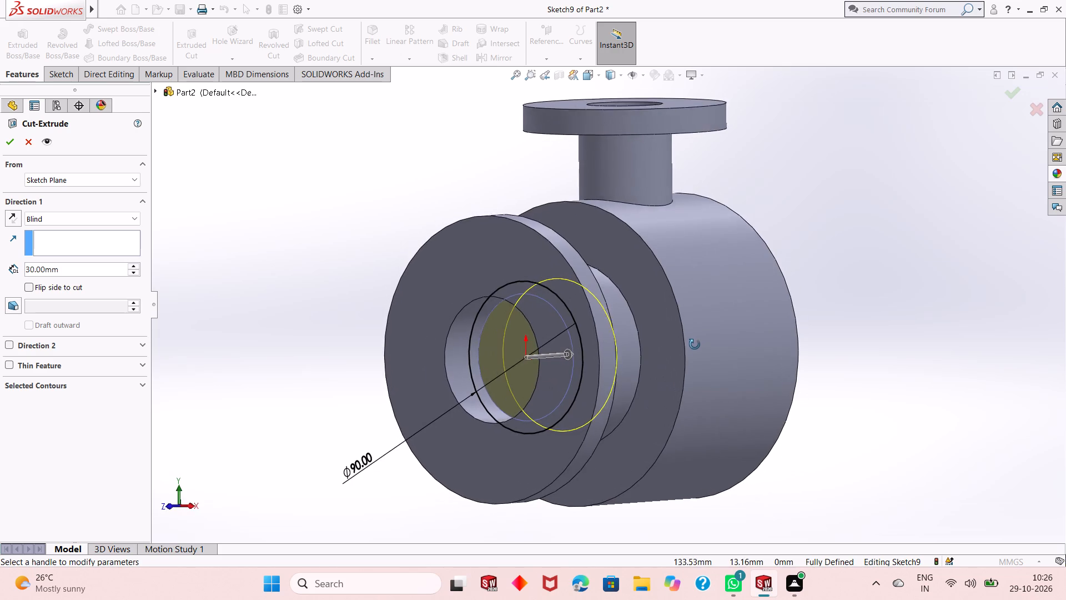
middle_click_drag(695, 344, 696, 356)
scroll(696, 356, "up", 1)
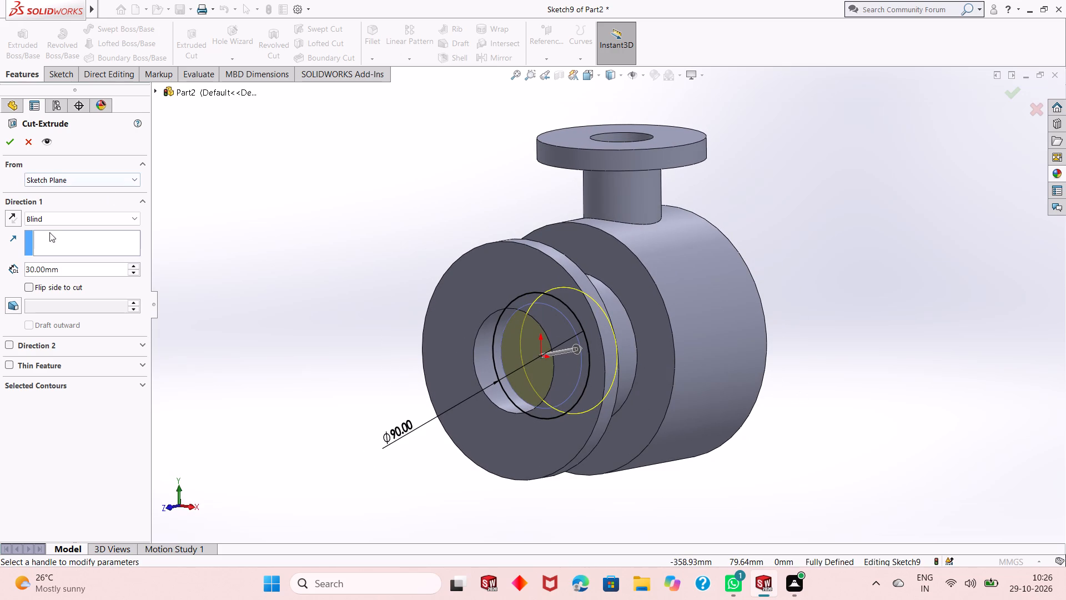
double_click(84, 272)
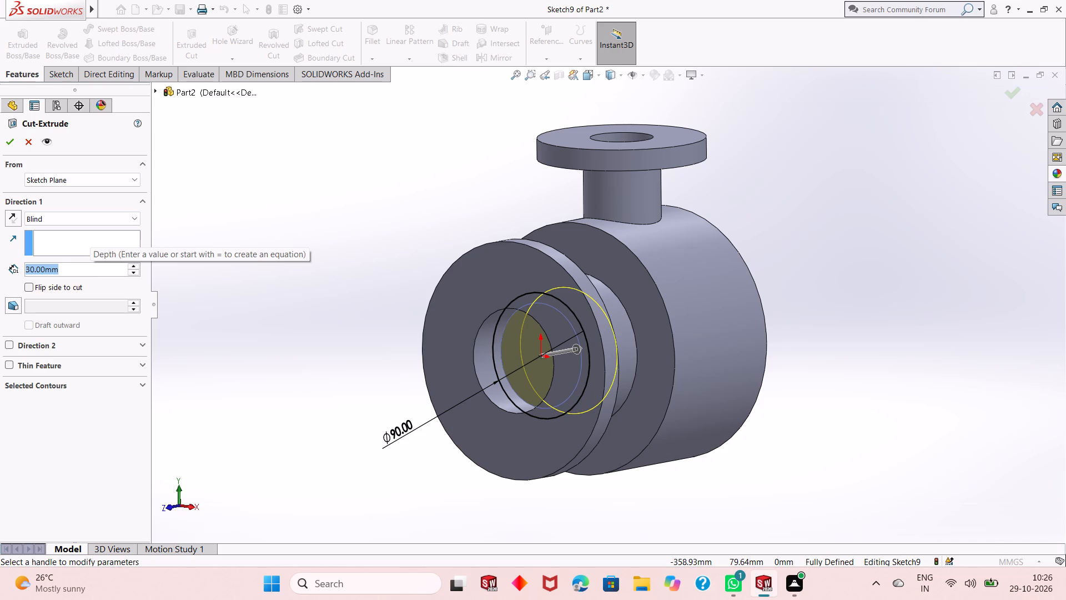
middle_click_drag(679, 344, 633, 344)
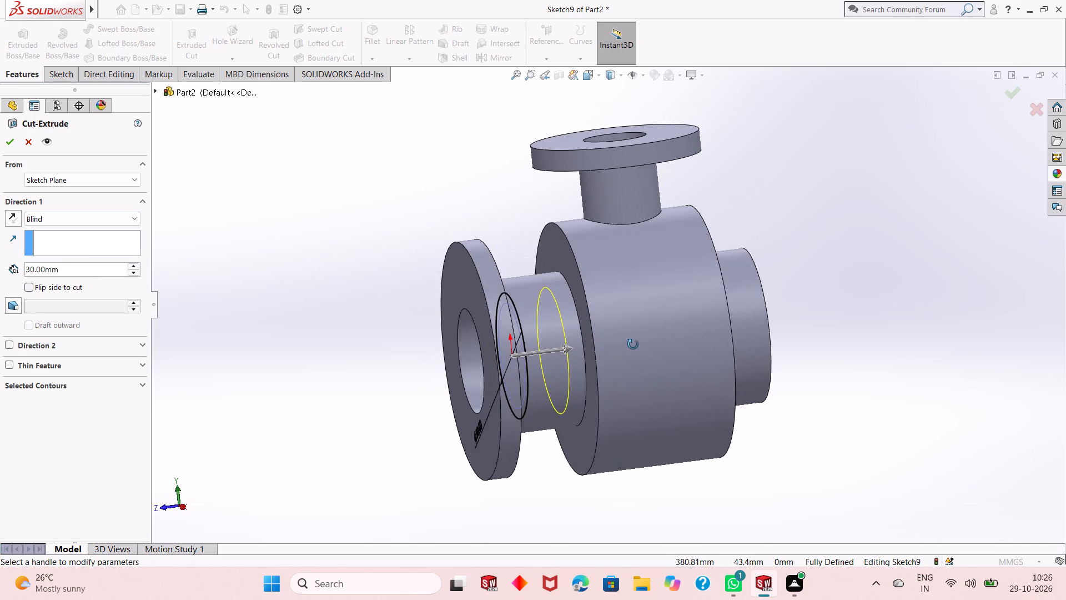
middle_click_drag(633, 344, 629, 370)
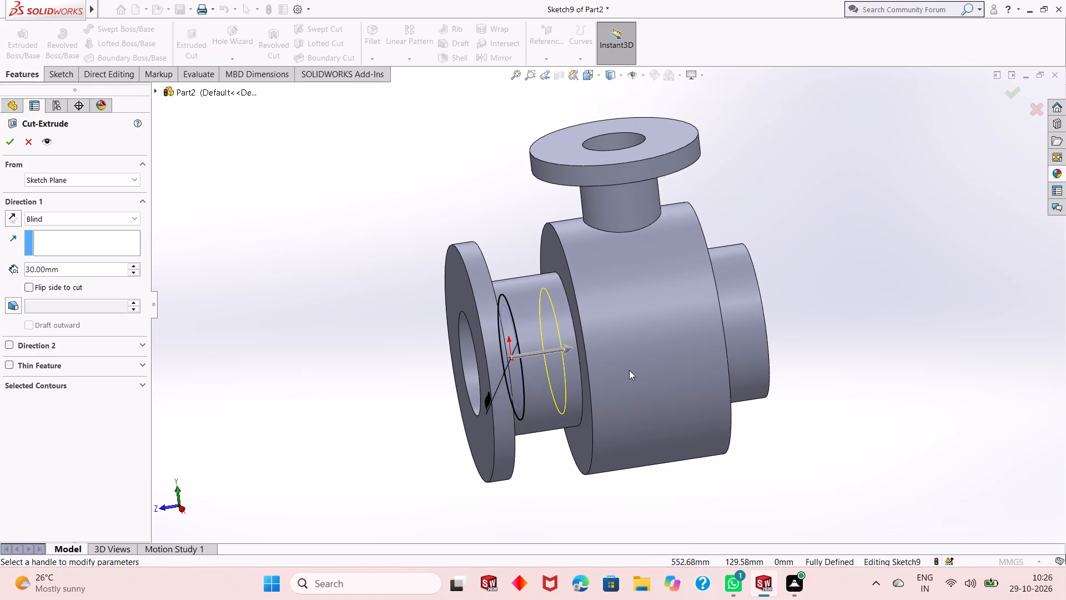
type("20")
key("8")
key("minus")
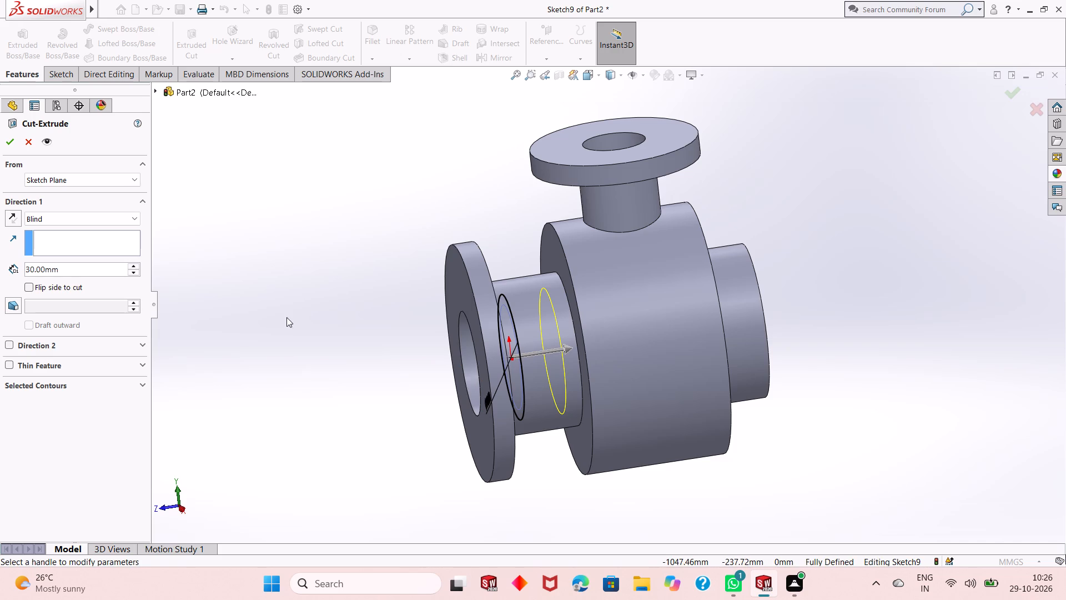
double_click(67, 268)
type("205")
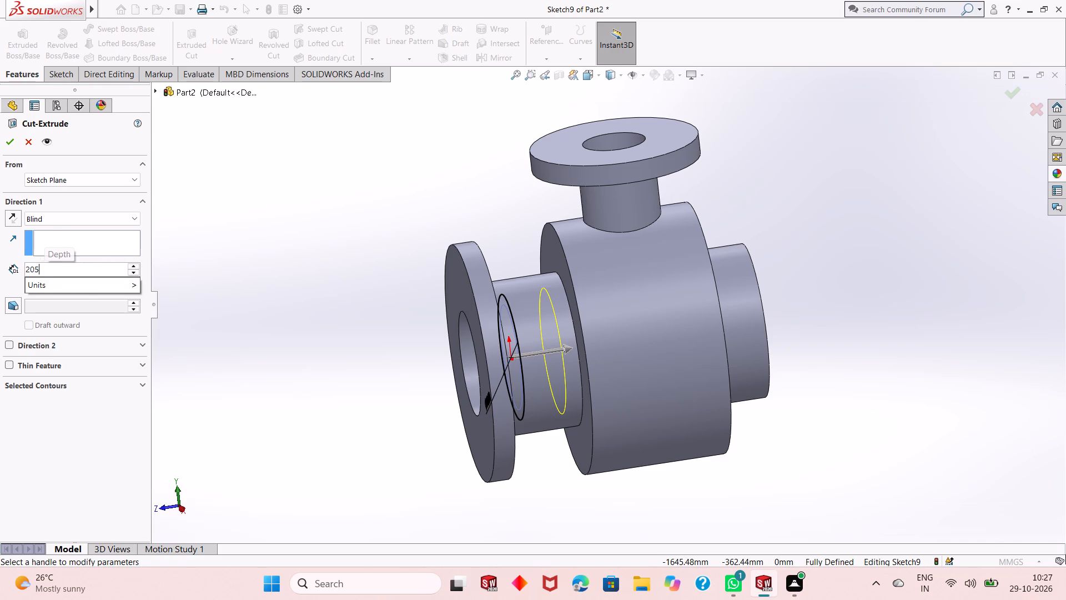
type("--")
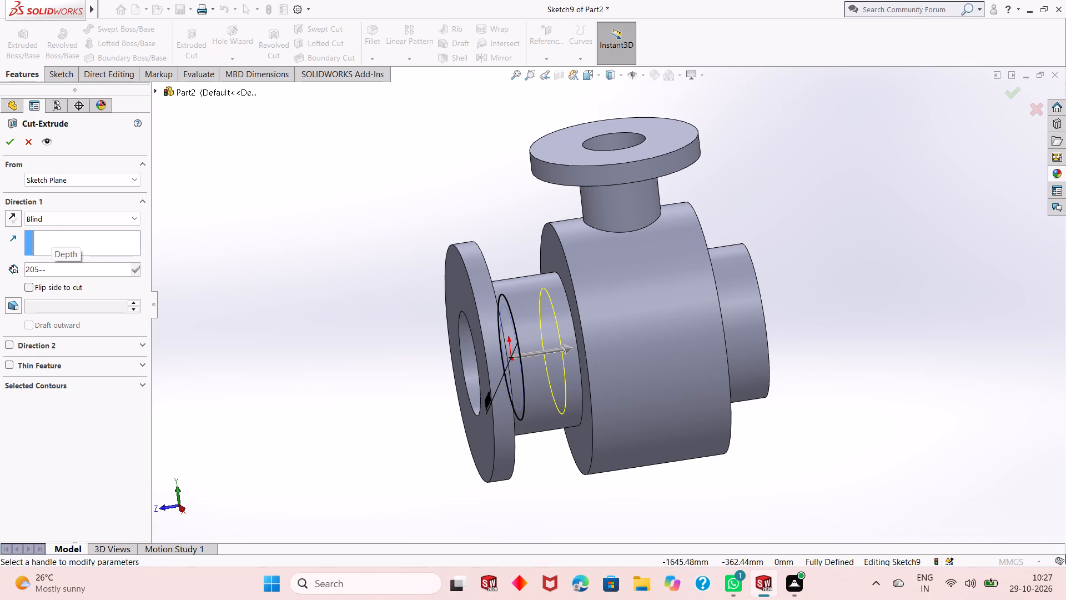
key("BackSpace")
key("apostrophe")
key("BackSpace")
key("bracketright")
key("BackSpace")
type("30")
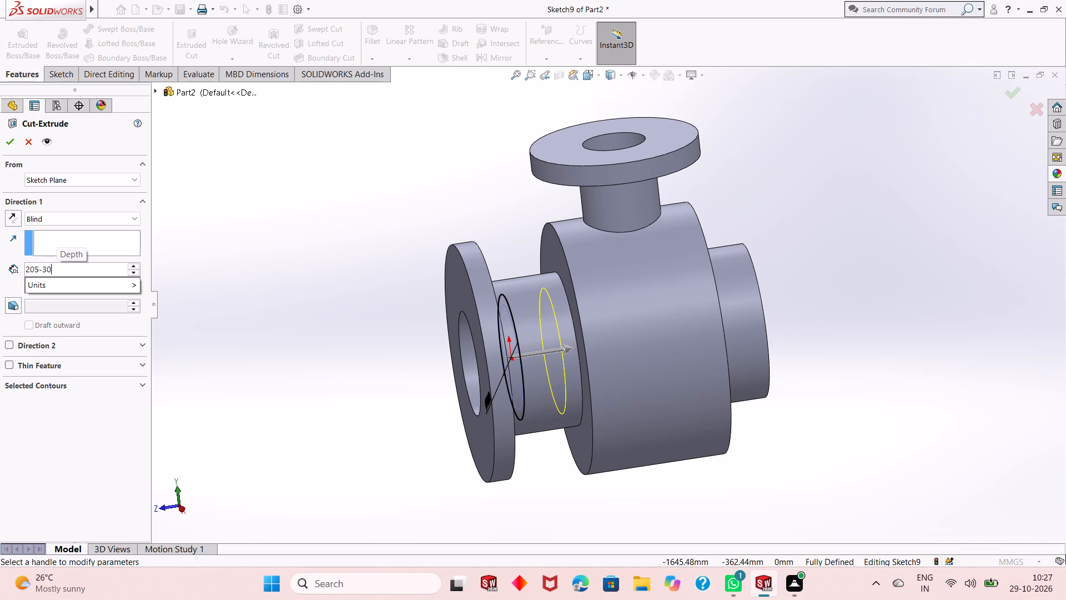
key("BackSpace")
key("BackSpace")
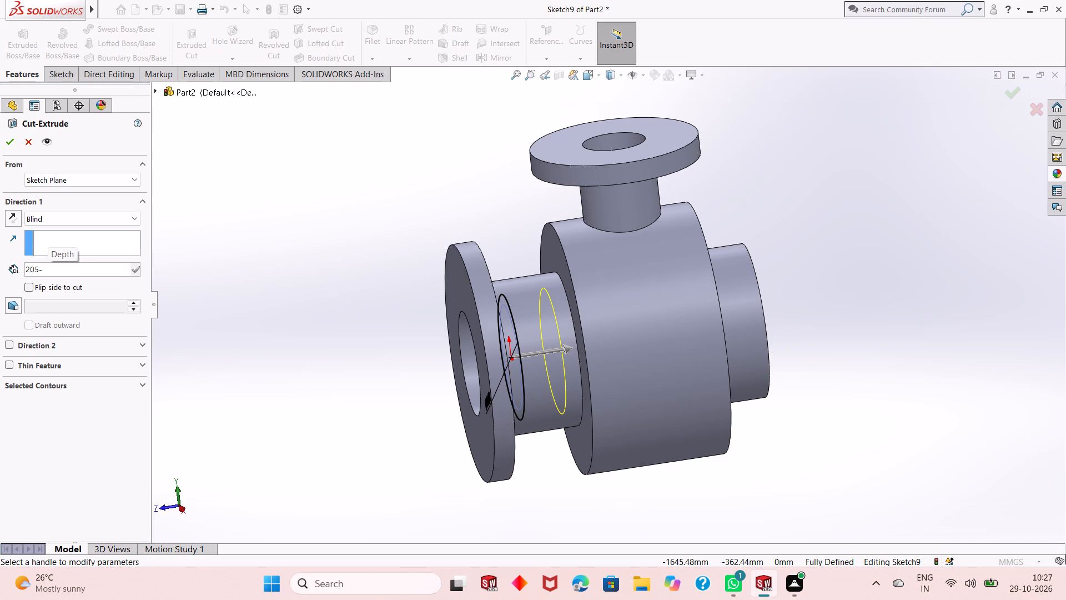
type("45")
key("Return")
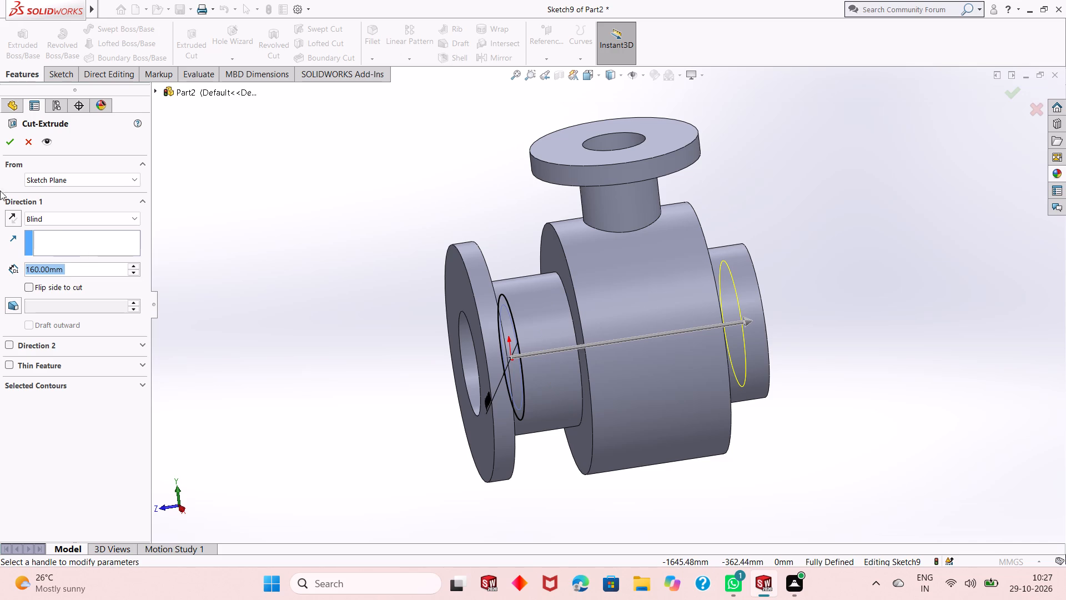
left_click(5, 142)
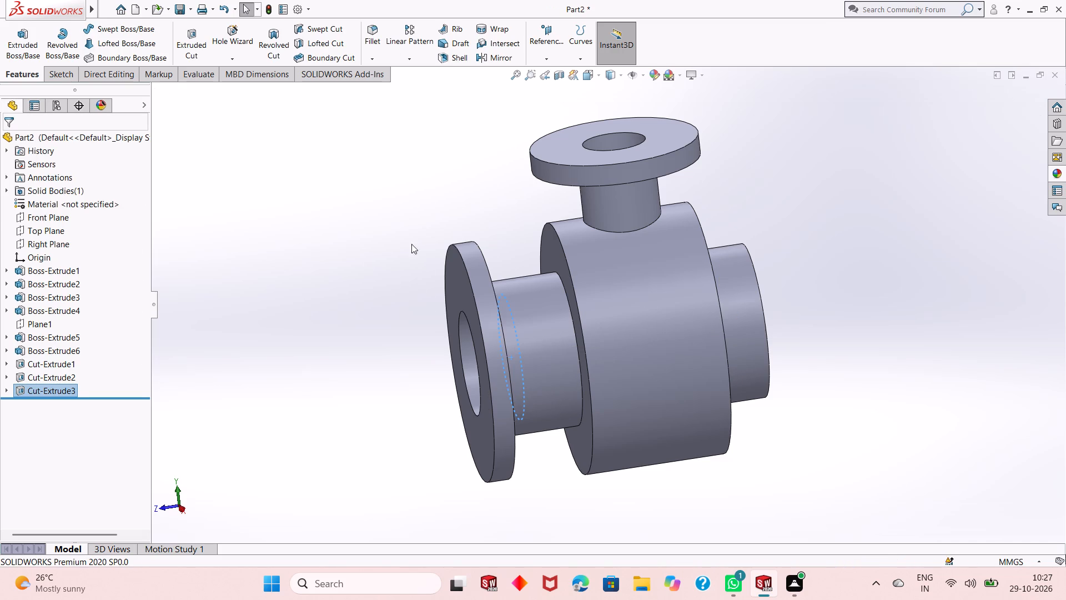
left_click(408, 239)
Preview a planar section along the Right Plane and examine the internal bores and wall thicknesses.
left_click(560, 78)
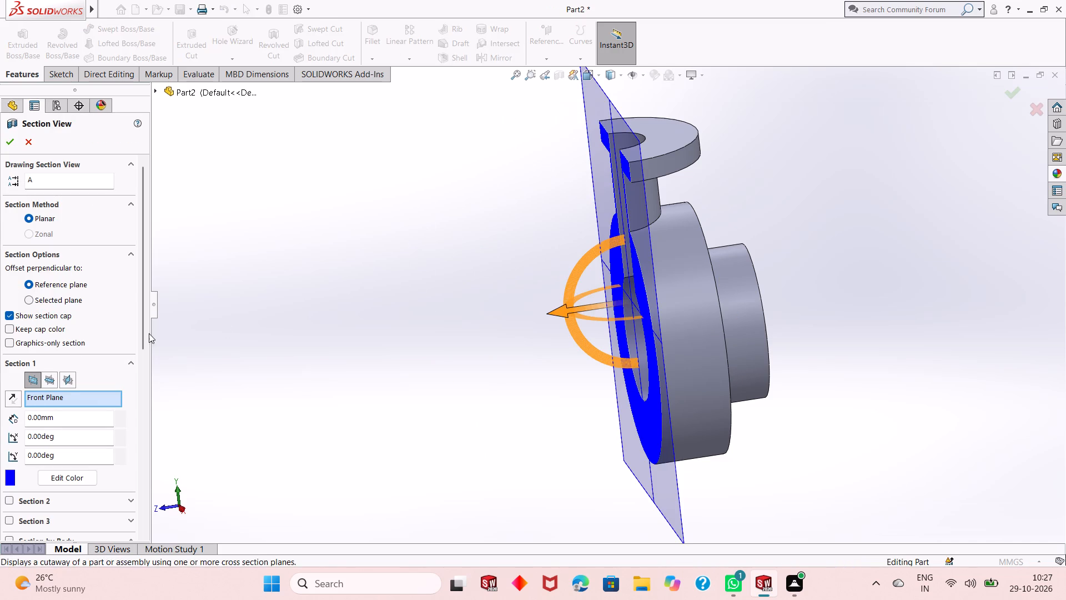
left_click(72, 381)
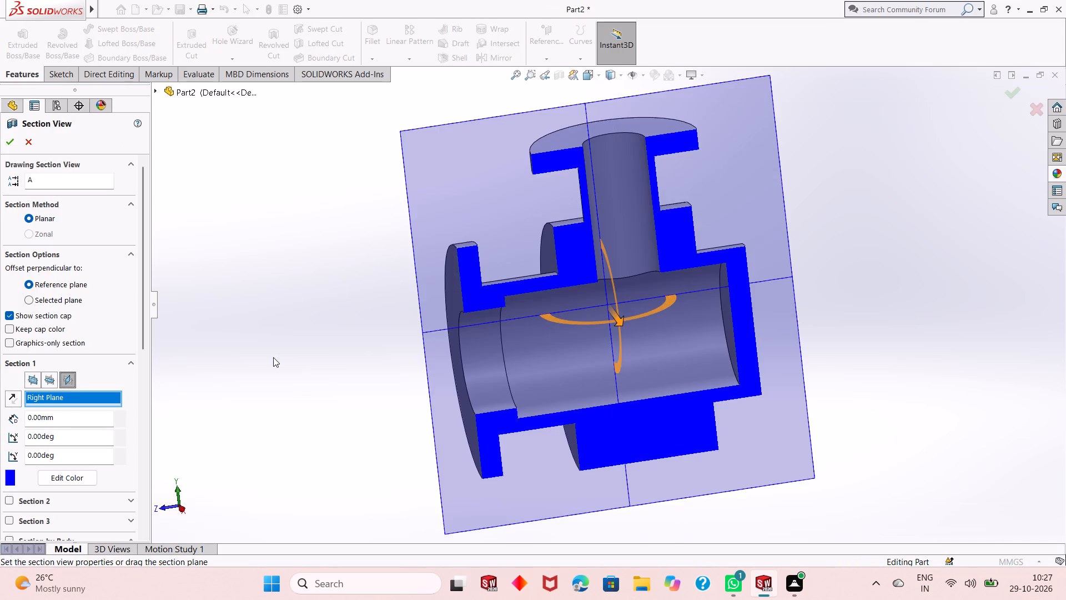
middle_click_drag(583, 413, 569, 389)
scroll(640, 337, "down", 4)
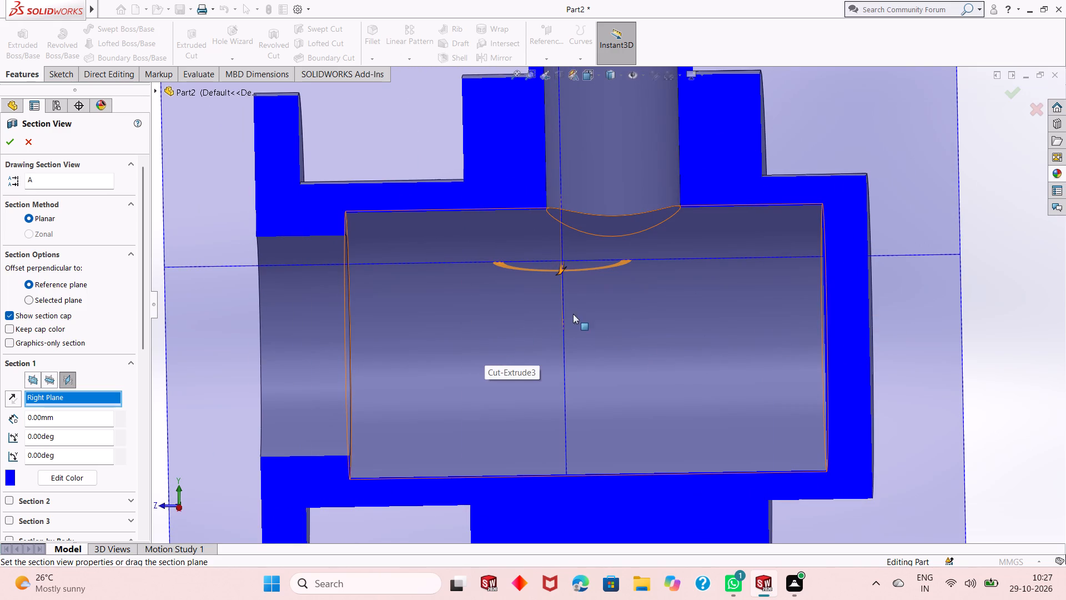
scroll(591, 391, "up", 2)
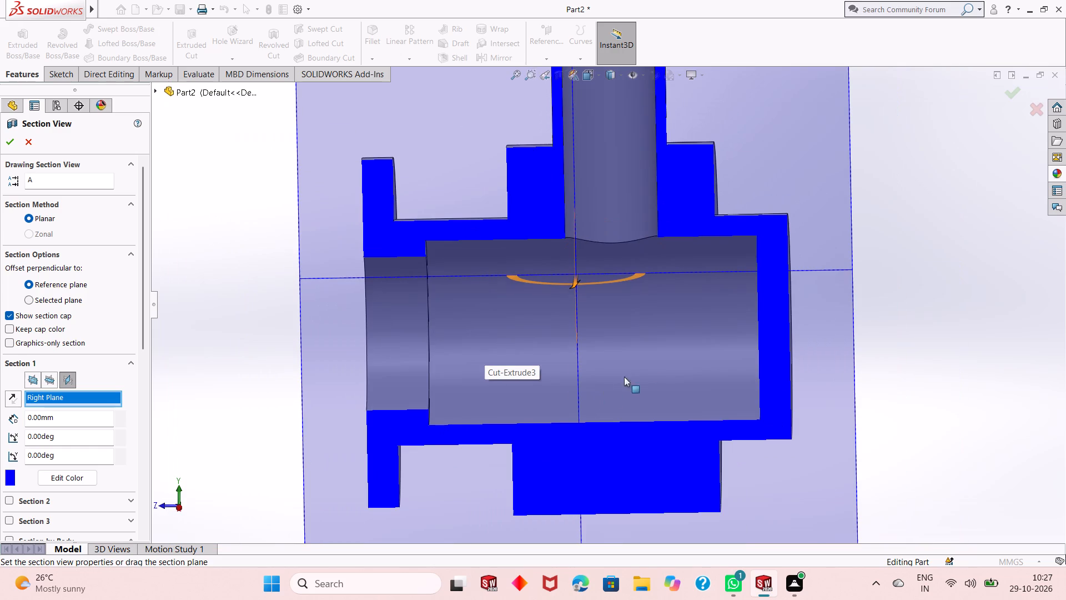
scroll(654, 371, "down", 2)
scroll(654, 371, "up", 1)
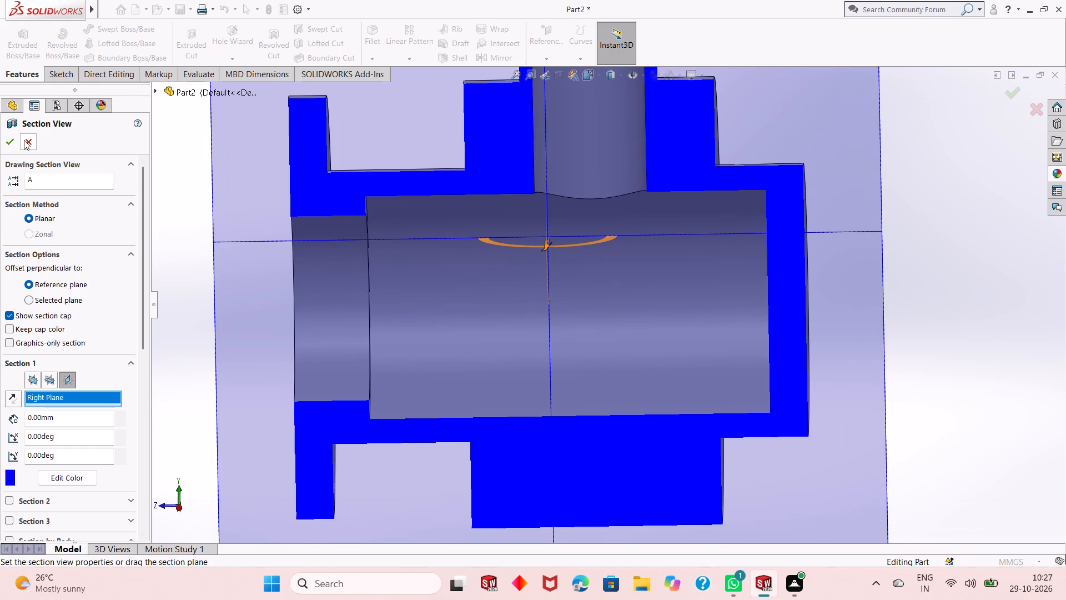
left_click(24, 140)
Apply a planar section view along the Right Plane with zero offset to expose the internal bores.
scroll(364, 324, "up", 2)
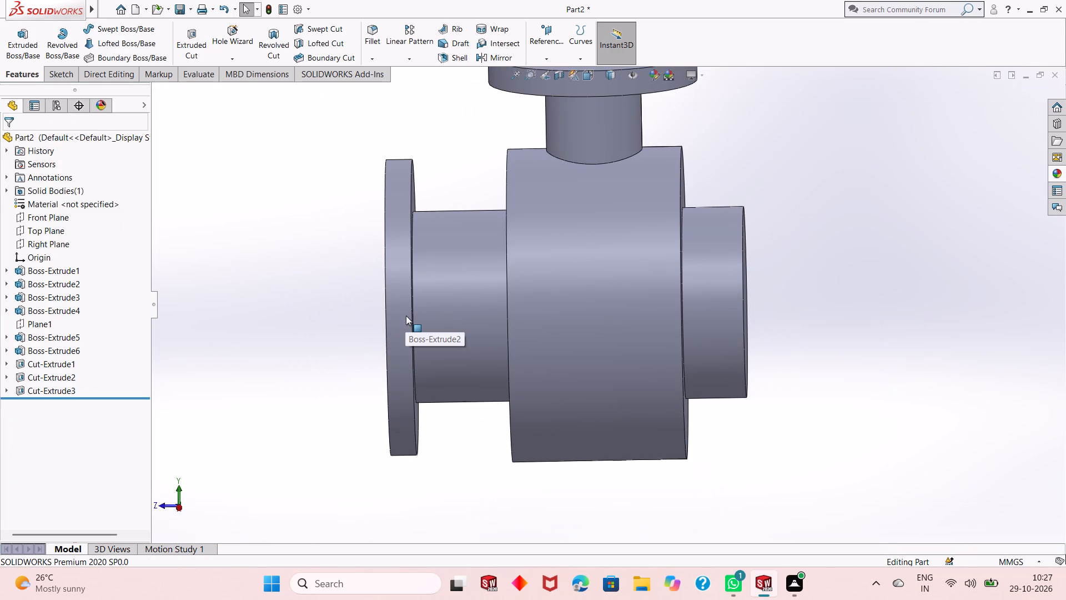
middle_click_drag(420, 318, 459, 306)
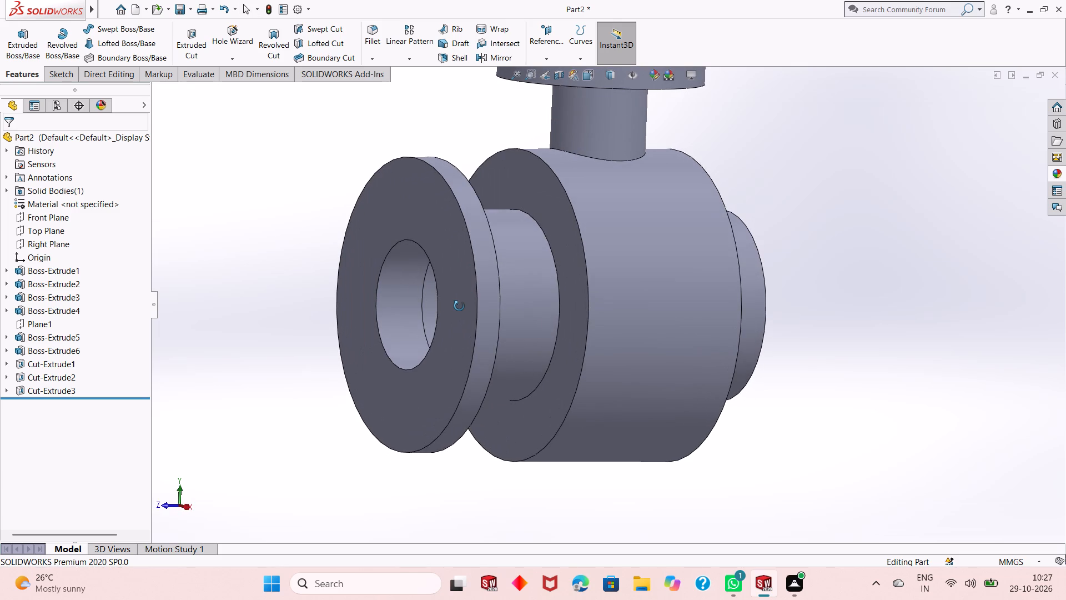
middle_click_drag(459, 306, 452, 311)
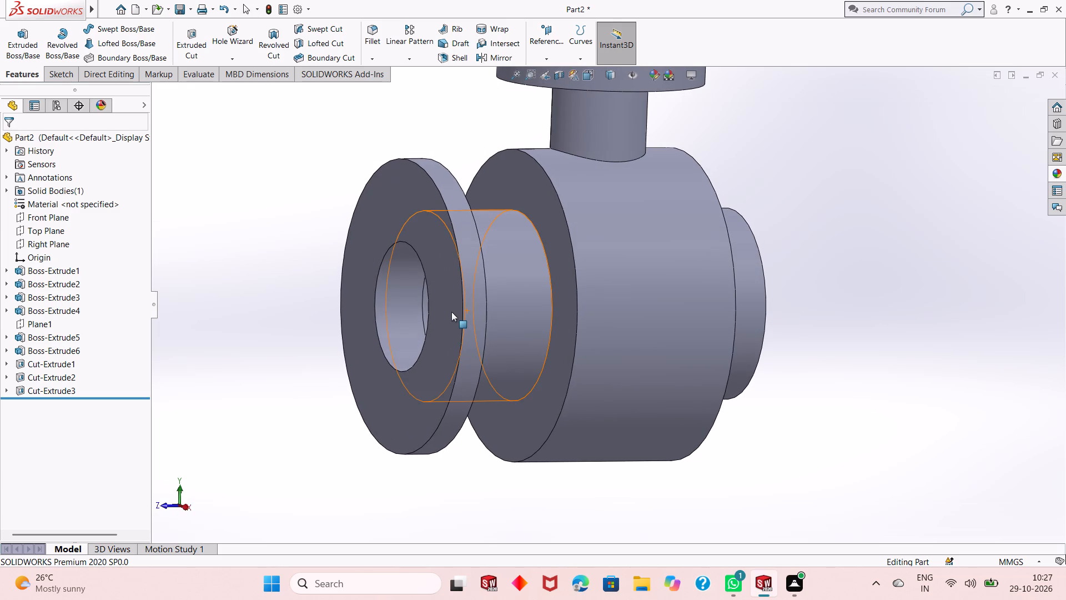
scroll(527, 304, "down", 1)
middle_click_drag(497, 311, 517, 338)
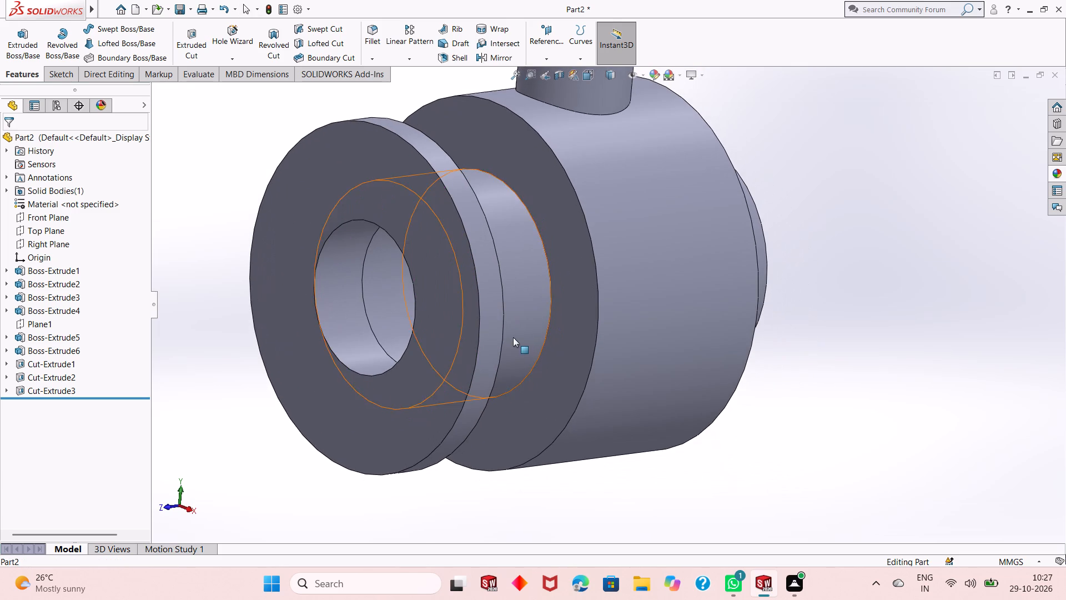
scroll(373, 328, "down", 1)
scroll(420, 308, "up", 1)
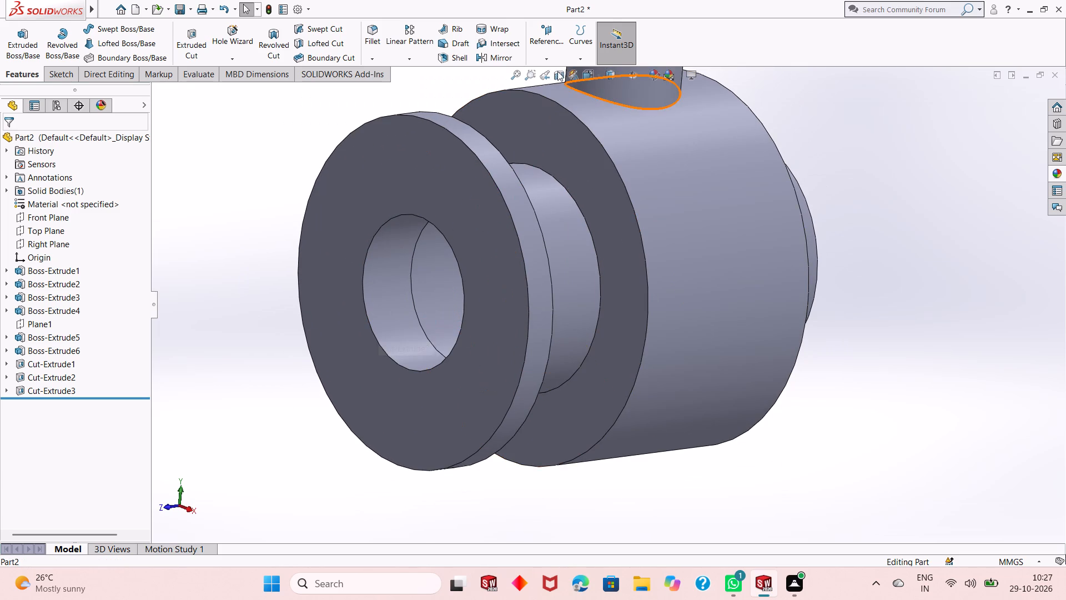
left_click(557, 71)
left_click(68, 380)
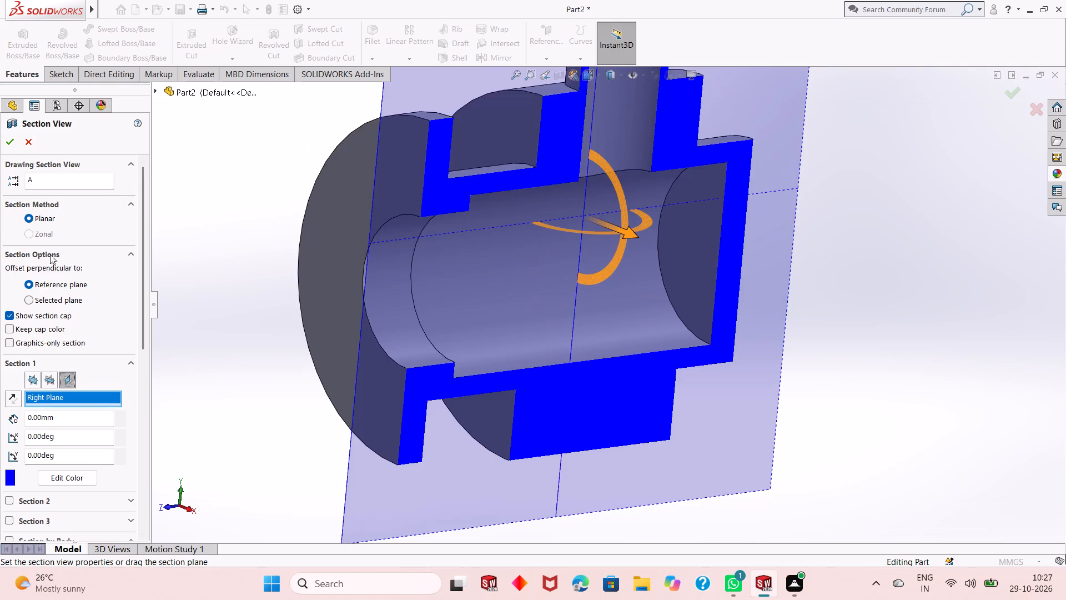
left_click(6, 143)
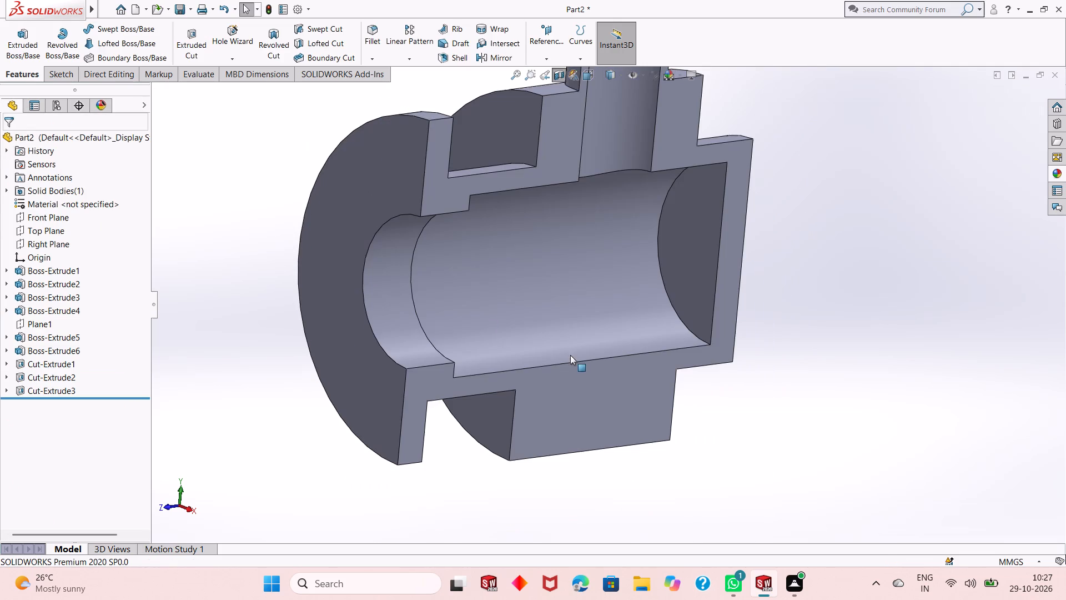
Set up a 2 mm by 45 degree chamfer on the front circular edge of the 90 mm bore, at the shoulder with the 75 mm bore.
middle_click_drag(569, 352, 524, 346)
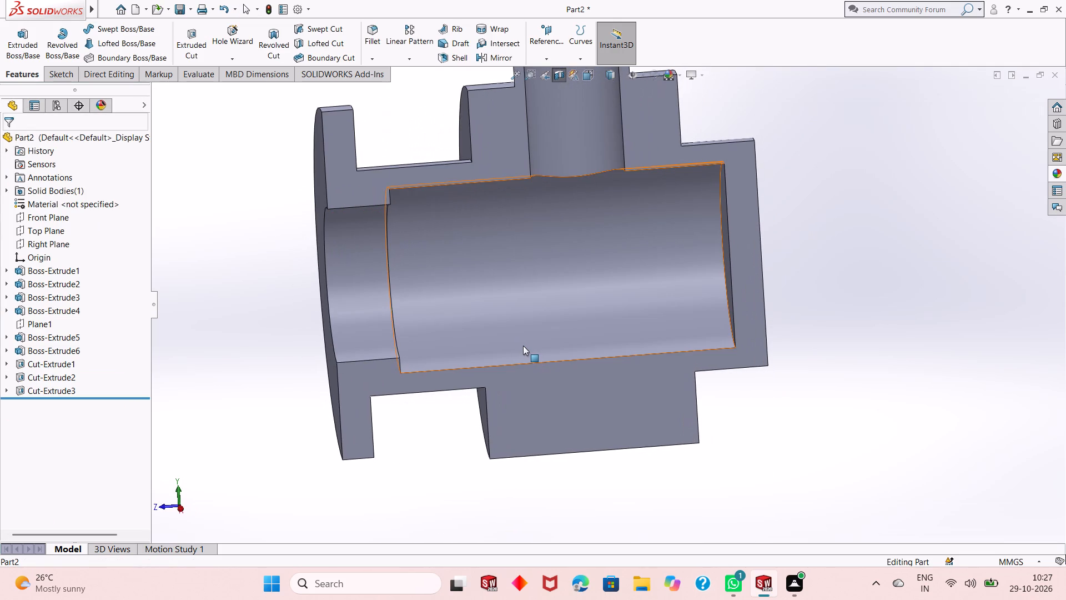
scroll(528, 341, "up", 1)
middle_click_drag(512, 312, 520, 306)
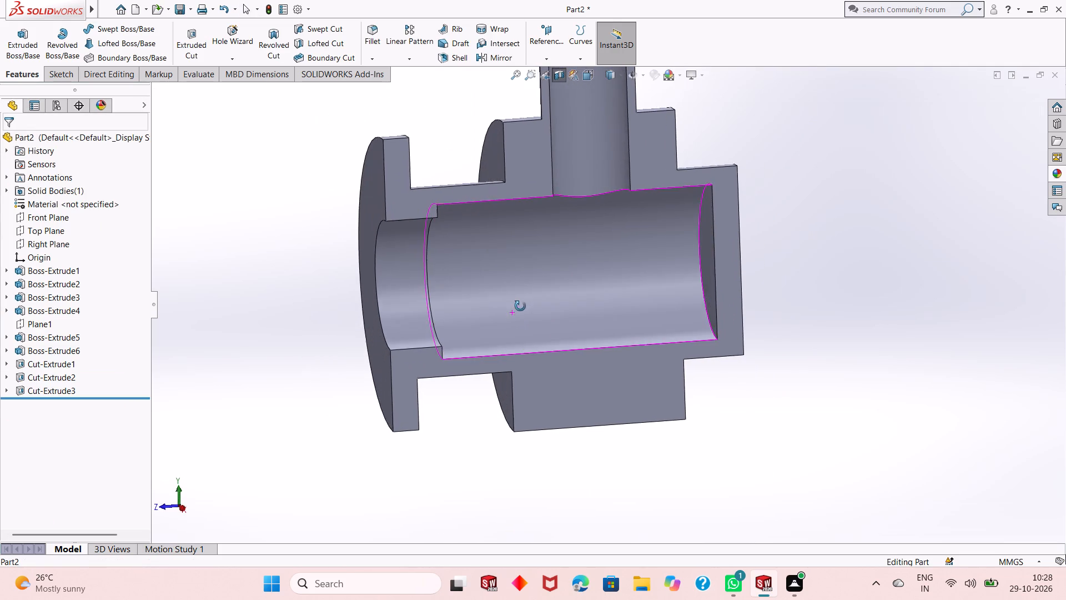
middle_click_drag(520, 306, 524, 304)
scroll(525, 303, "up", 1)
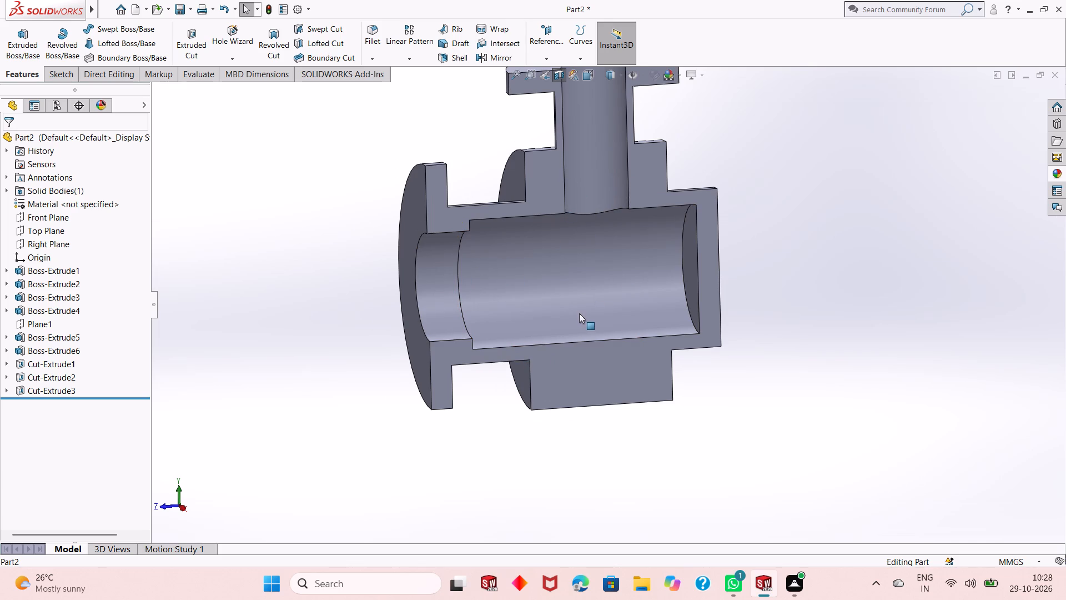
middle_click_drag(577, 317, 565, 284)
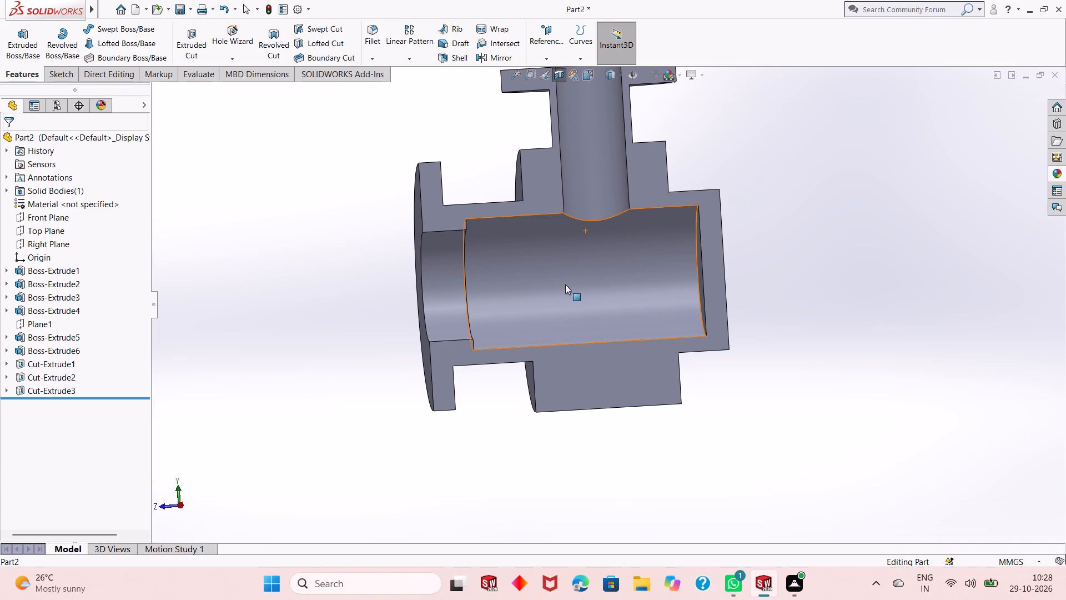
left_click(377, 59)
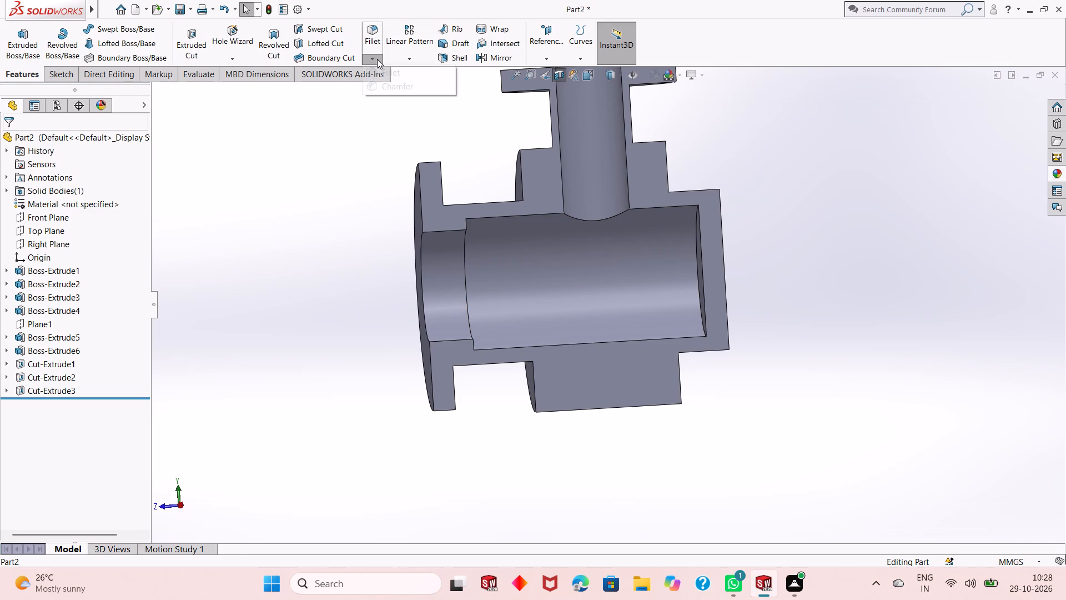
left_click(375, 83)
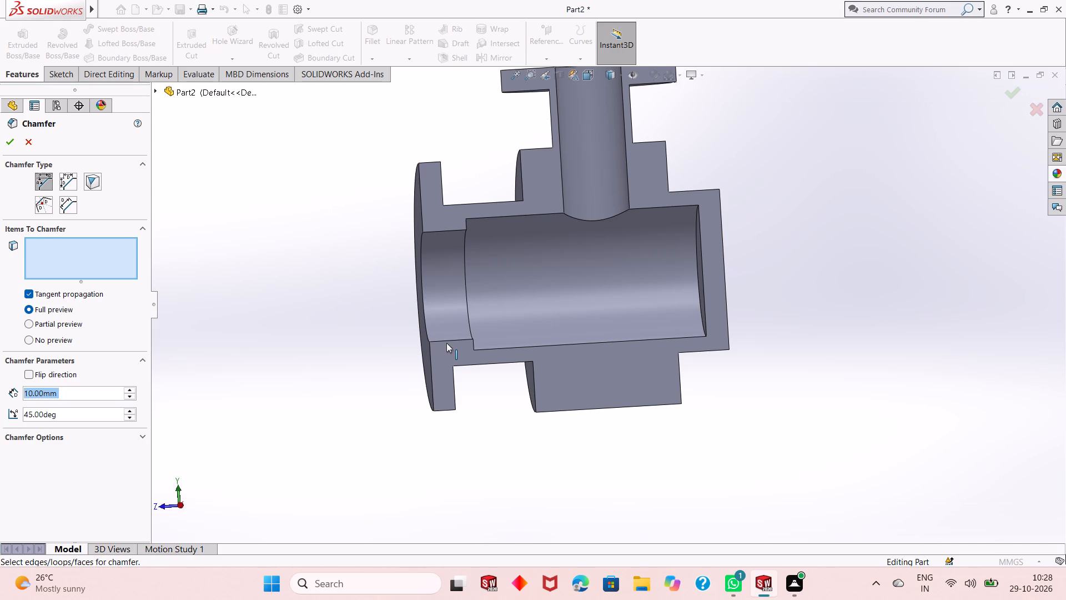
scroll(446, 343, "up", 2)
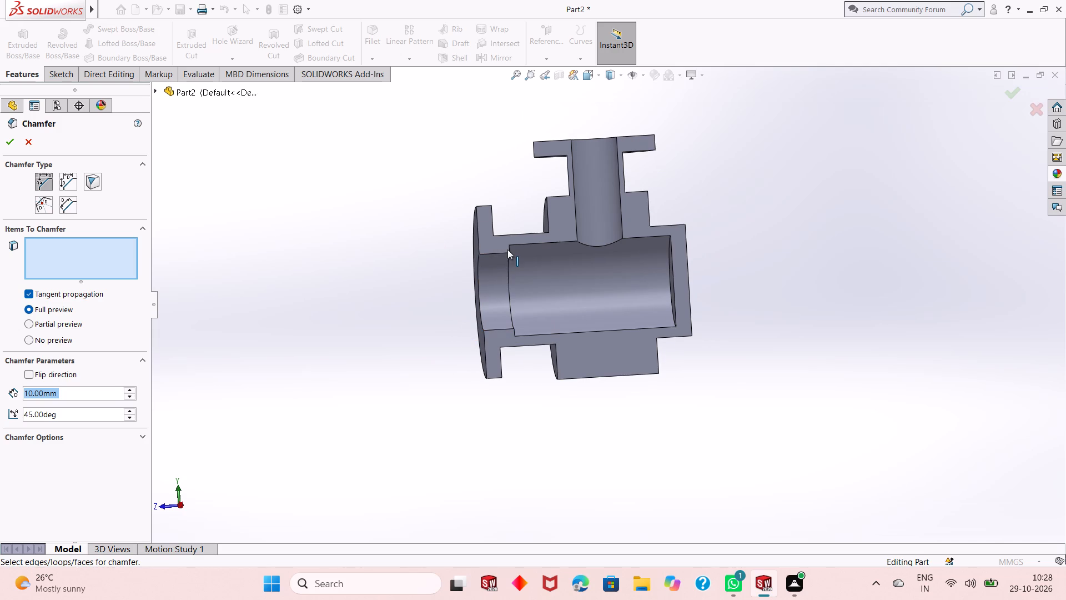
middle_click_drag(569, 311, 555, 284)
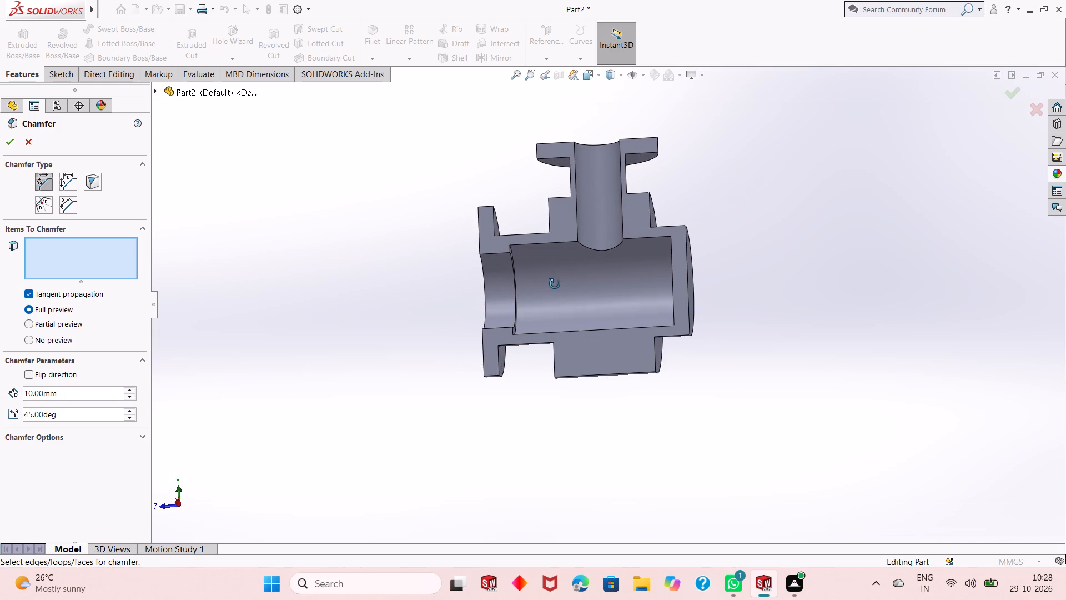
middle_click_drag(555, 284, 552, 284)
scroll(514, 264, "down", 3)
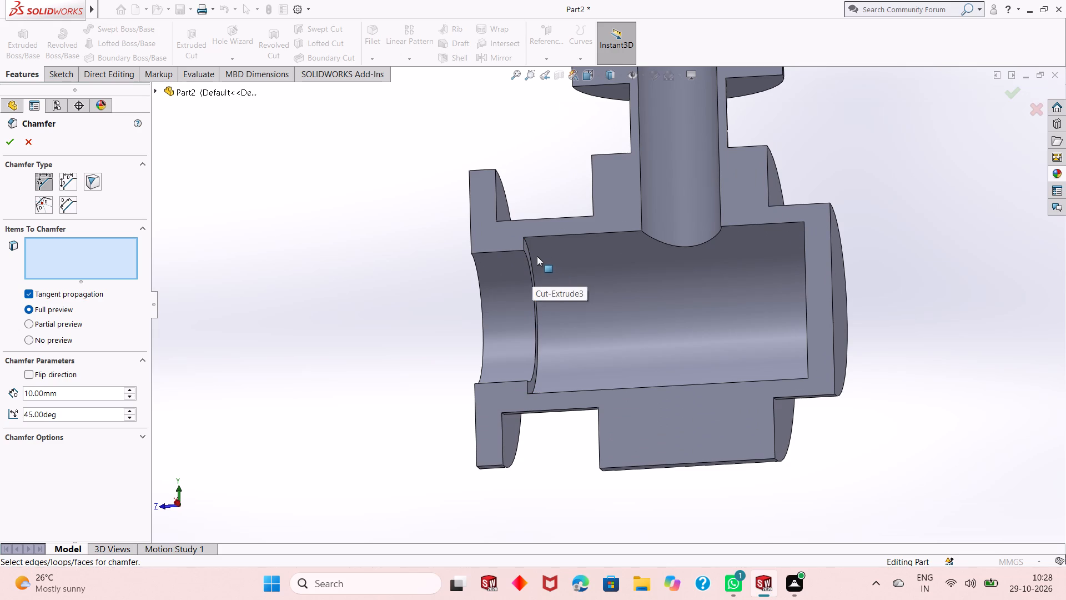
double_click(69, 398)
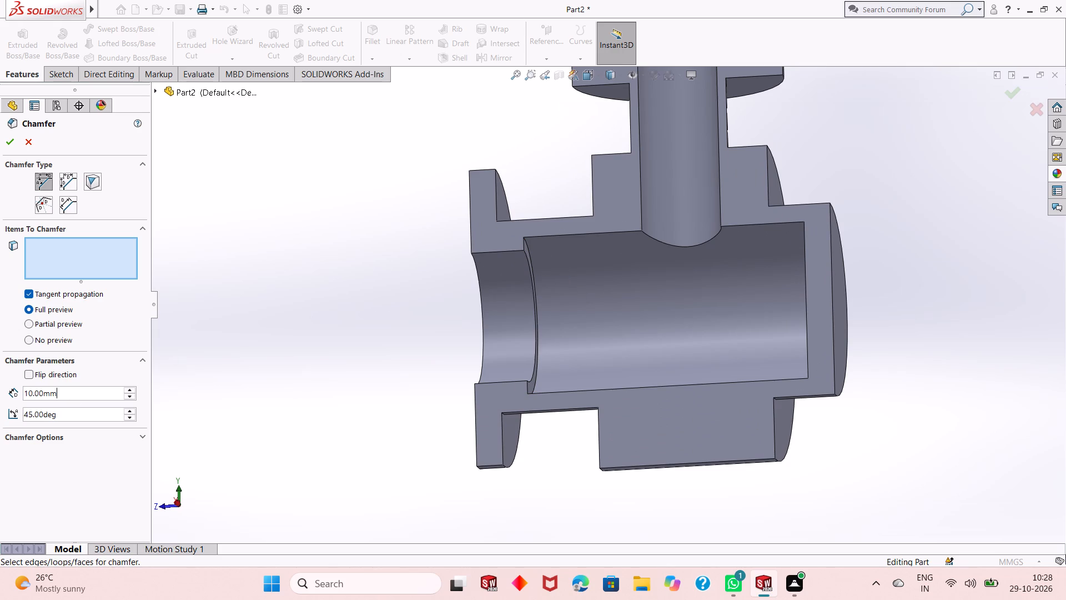
double_click(68, 399)
double_click(52, 391)
key("2")
key("Return")
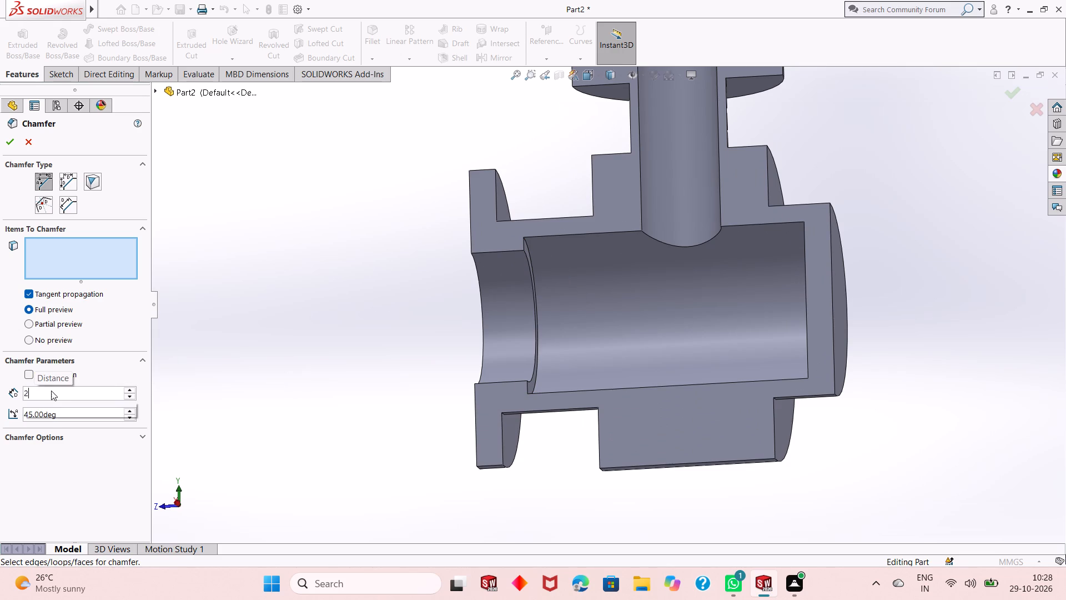
left_click(531, 255)
middle_click_drag(514, 322, 517, 324)
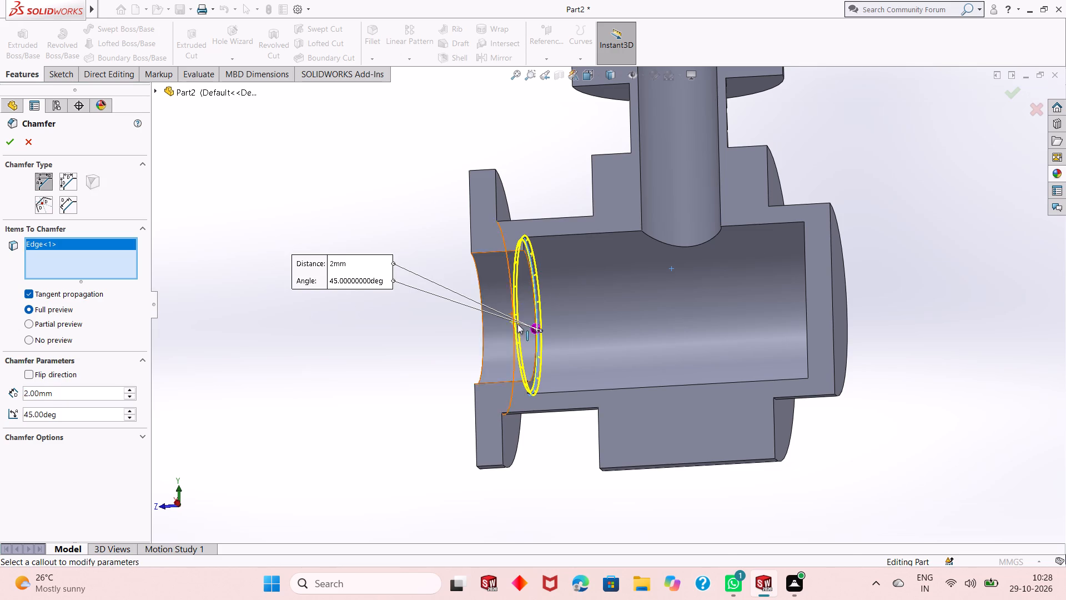
middle_click_drag(517, 324, 523, 334)
scroll(554, 381, "down", 1)
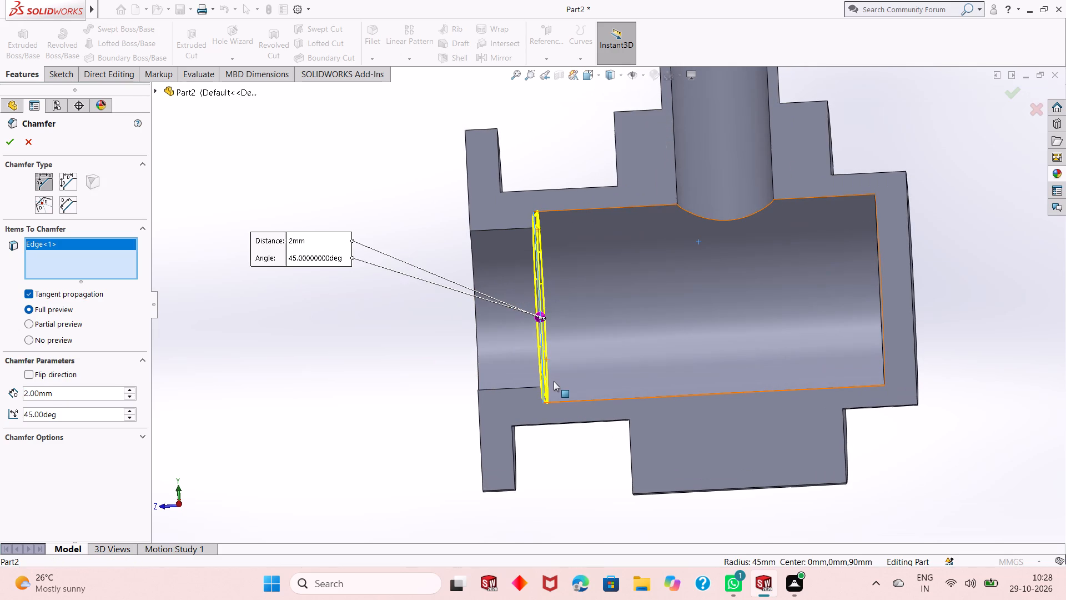
scroll(554, 381, "down", 1)
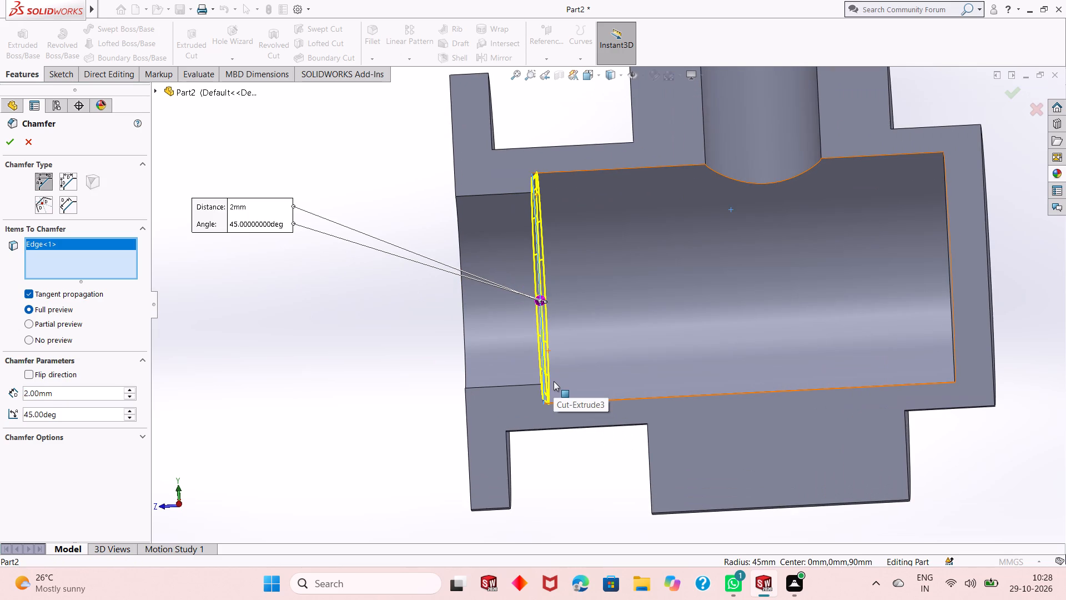
Set the bore edge chamfer's distance to 5 mm and apply the chamfer.
double_click(89, 397)
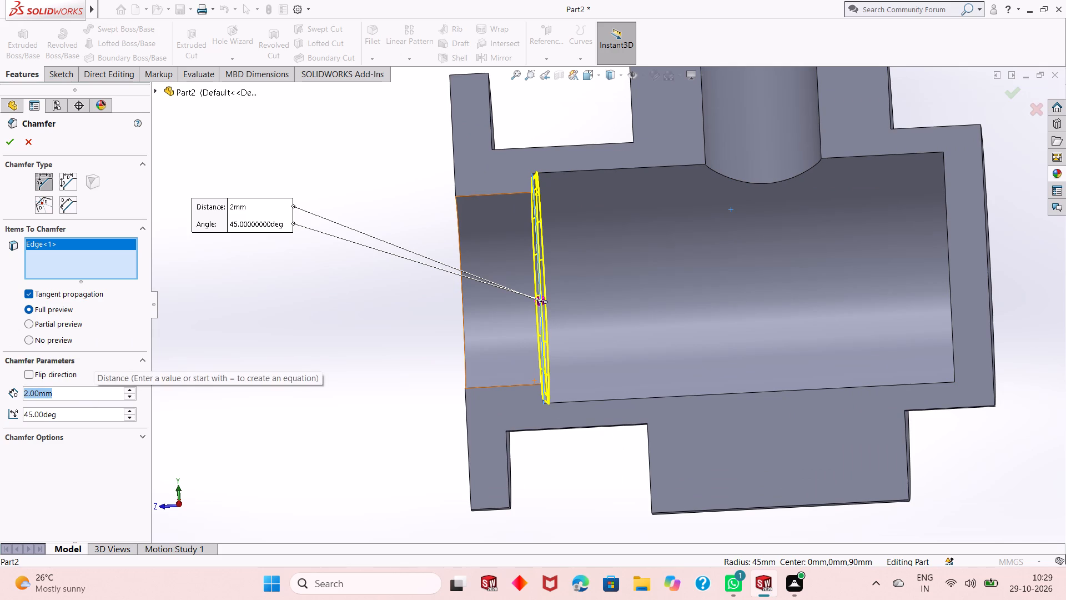
key("5")
key("Return")
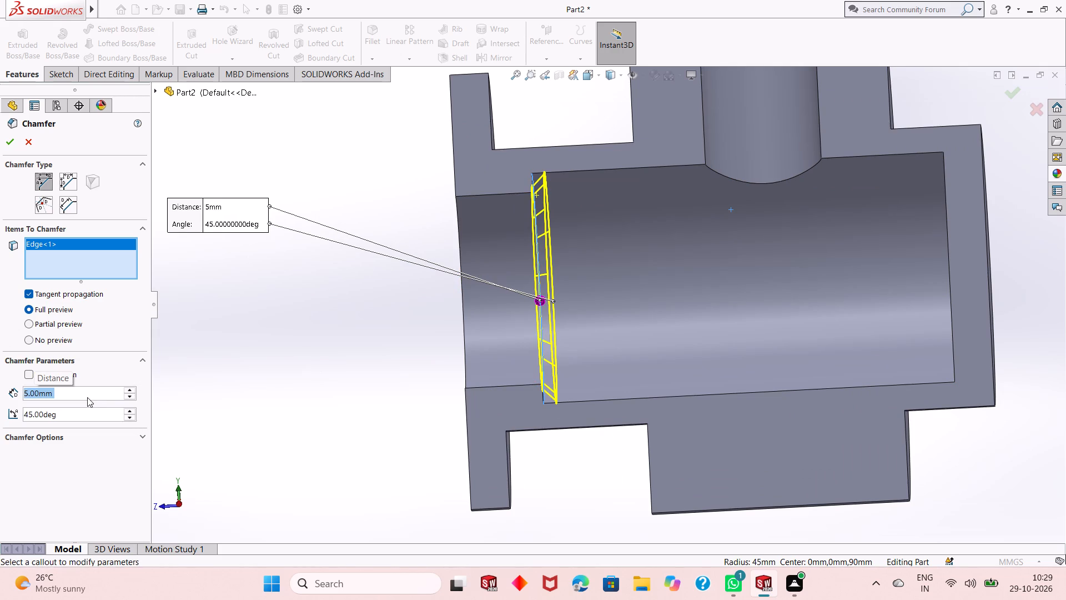
left_click(7, 142)
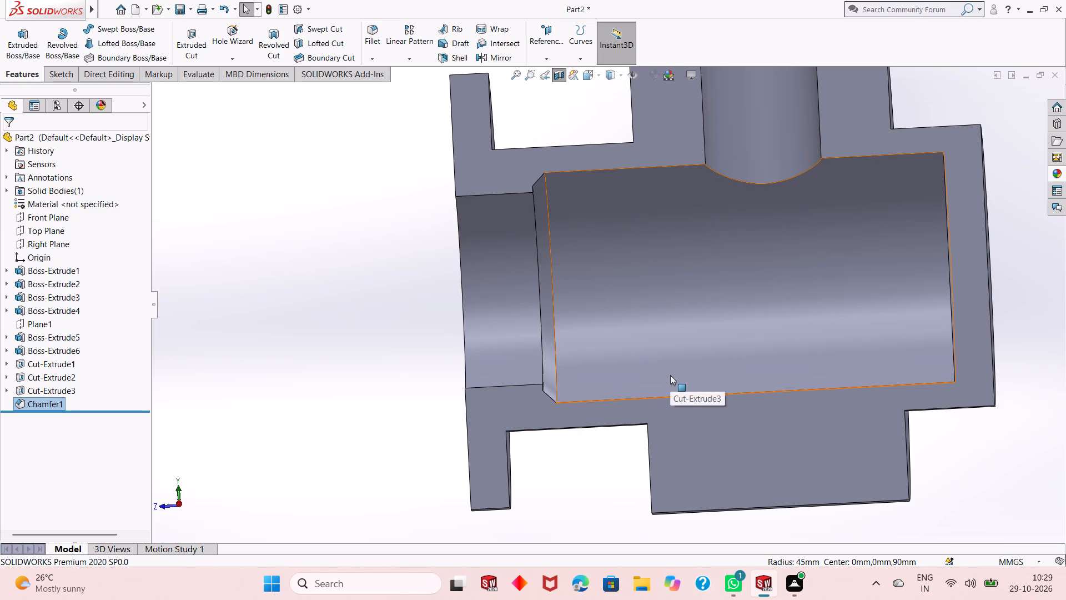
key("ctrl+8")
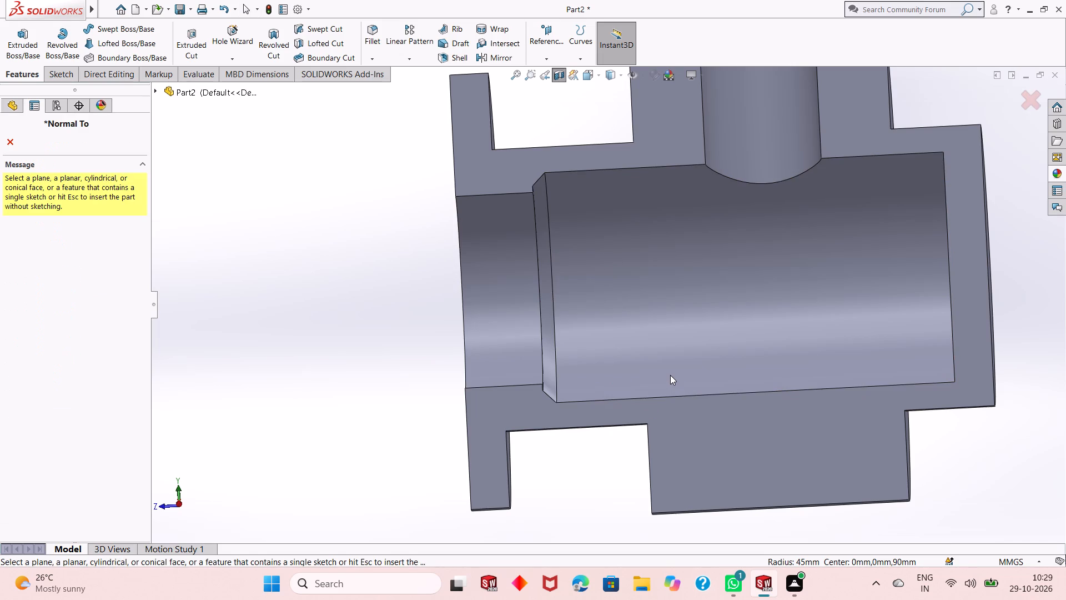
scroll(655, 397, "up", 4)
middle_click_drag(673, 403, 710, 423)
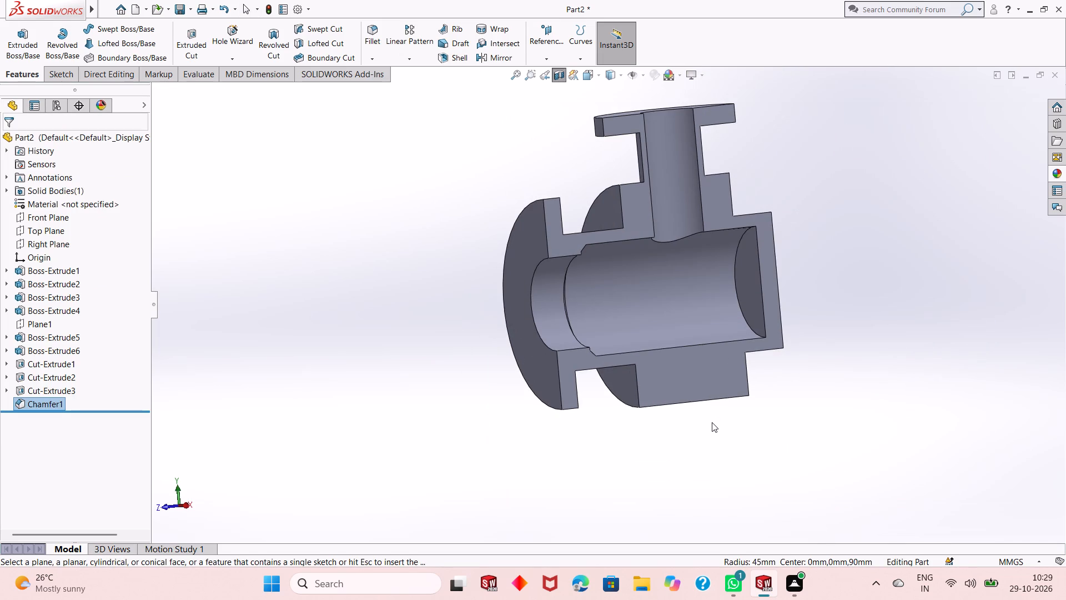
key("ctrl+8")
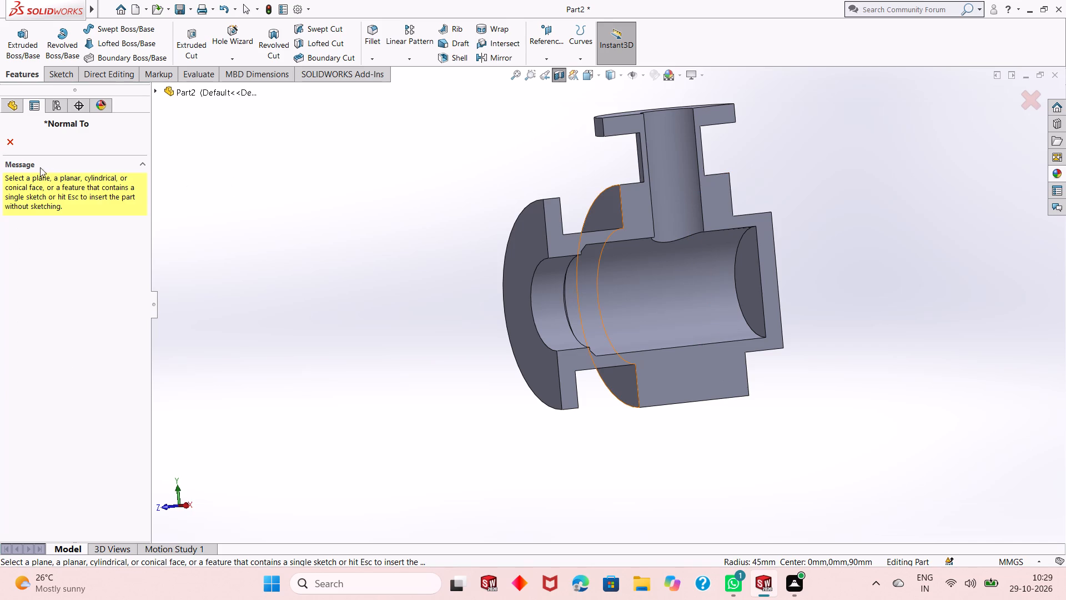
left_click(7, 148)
Leave the pending sketch and reapply the planar section view along the Right Plane with zero offset.
left_click(557, 77)
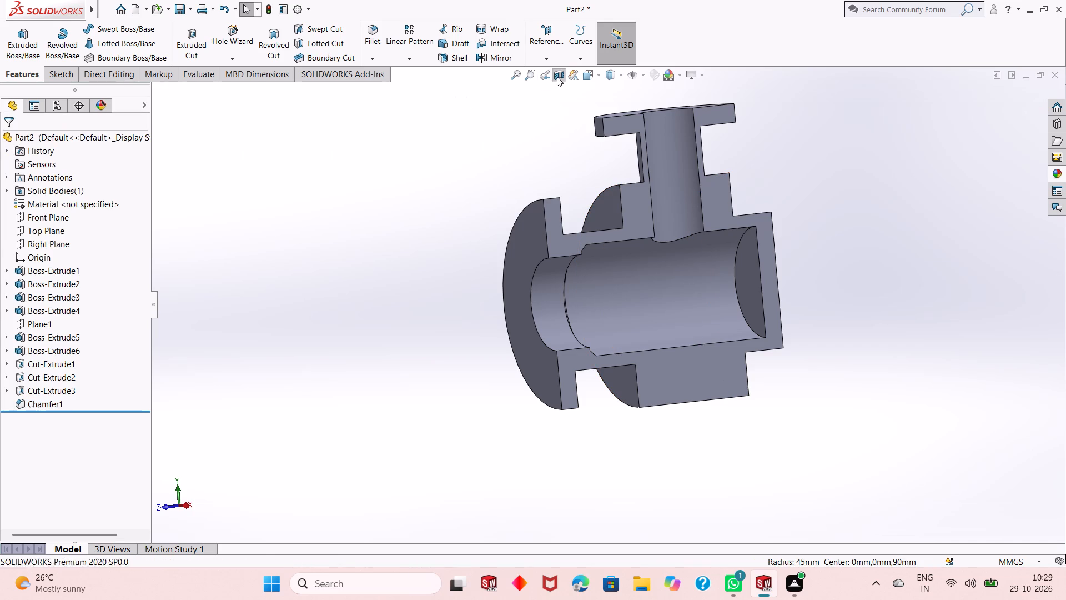
left_click(564, 74)
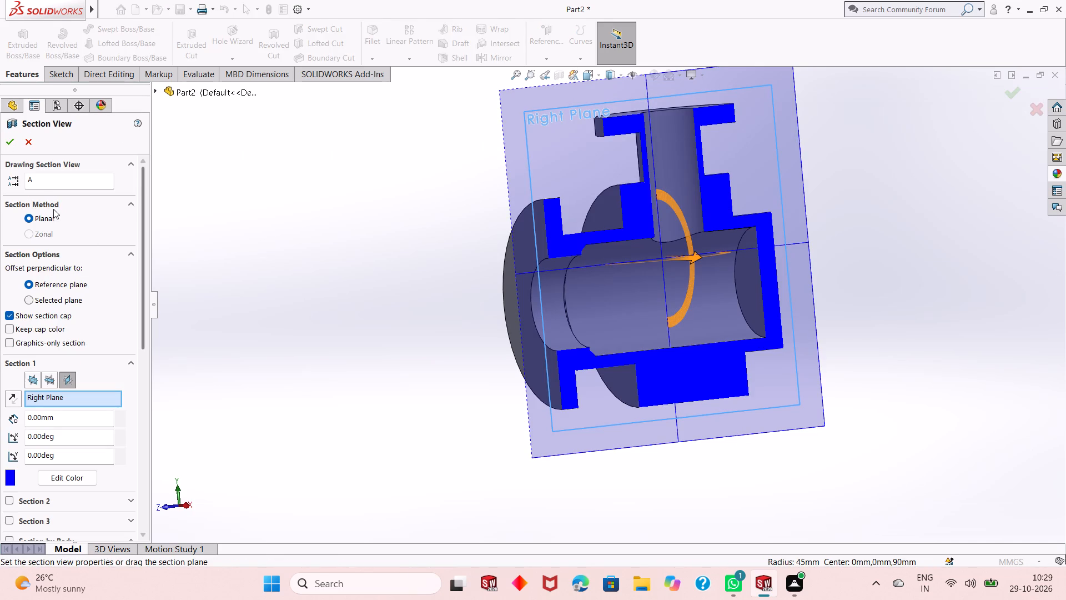
left_click(12, 141)
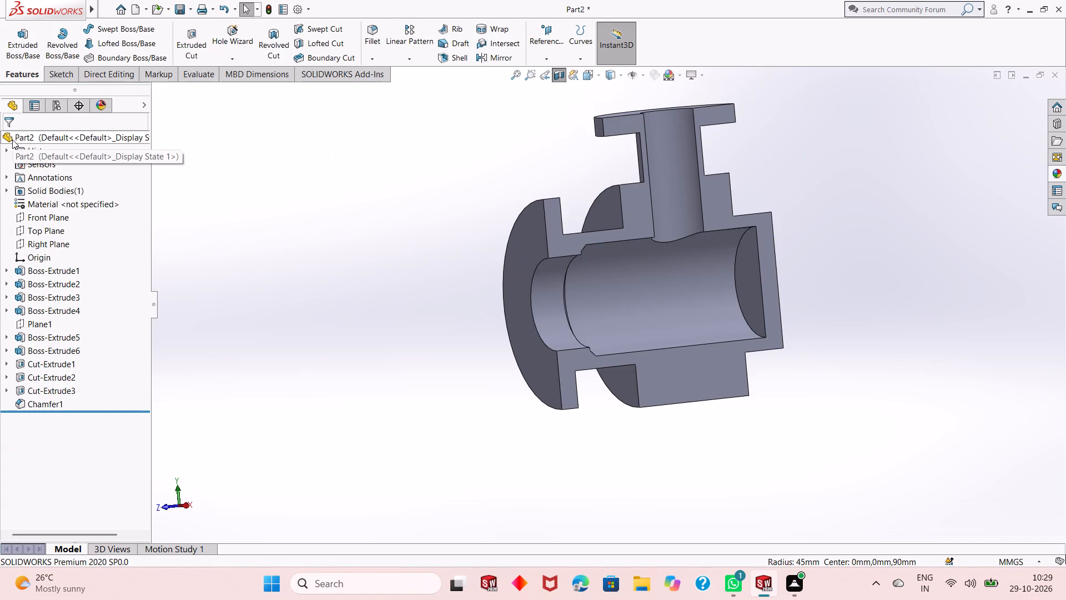
Examine the sectioned bores face-on and review the extruded cut definition of the 90 mm bore.
key("ctrl+8")
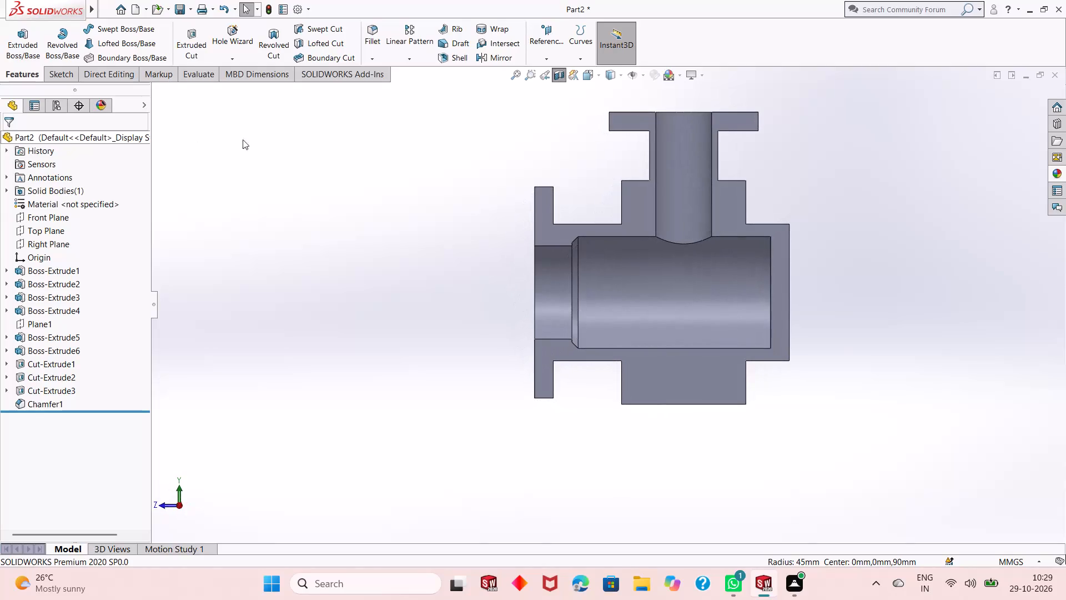
scroll(701, 253, "down", 2)
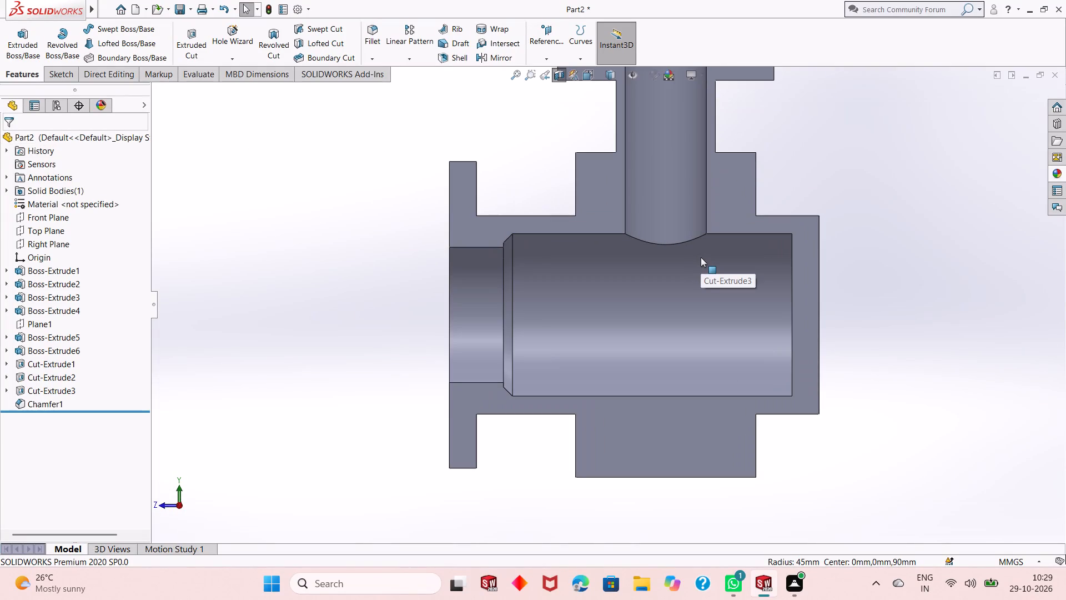
scroll(585, 296, "down", 1)
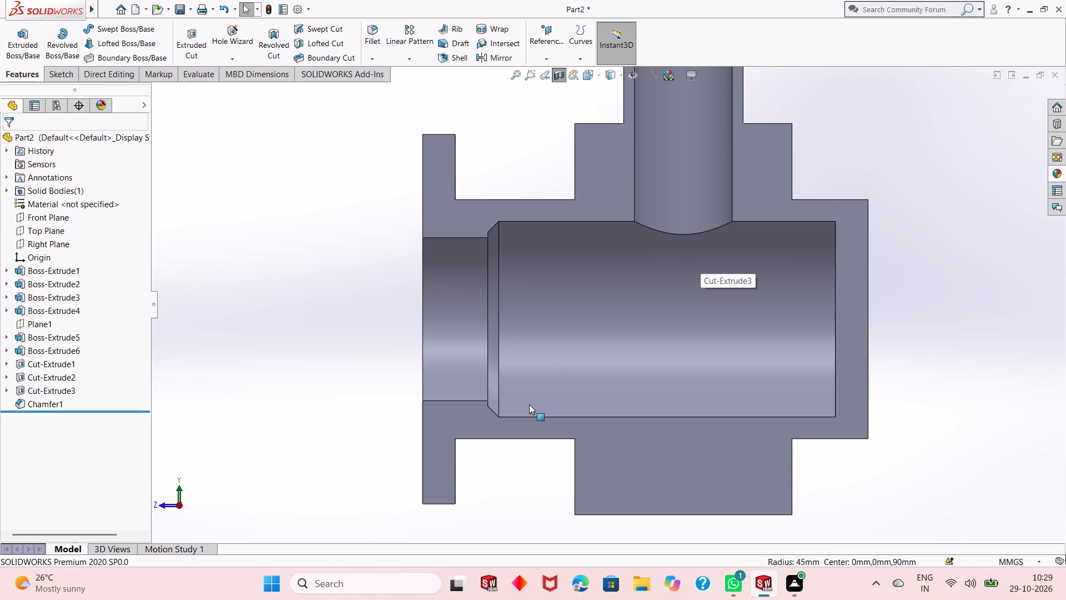
scroll(545, 406, "up", 1)
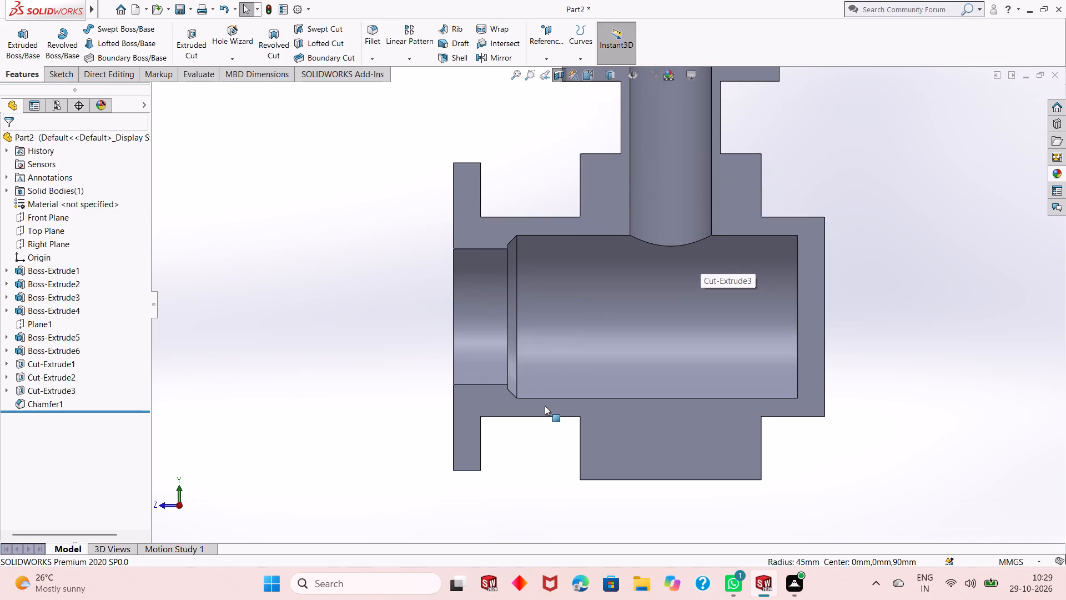
left_click(52, 389)
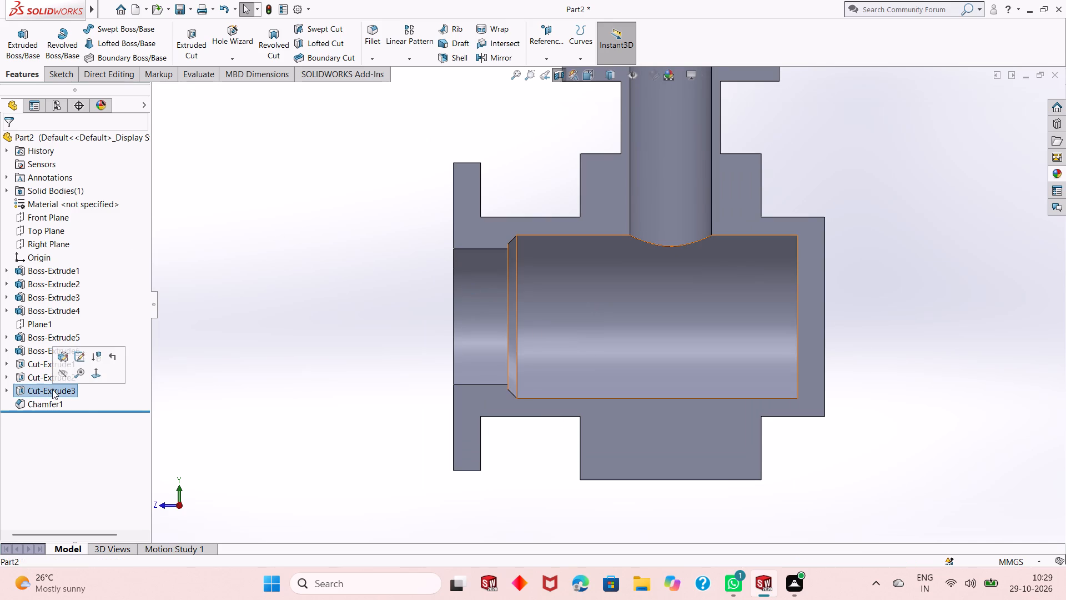
left_click(63, 352)
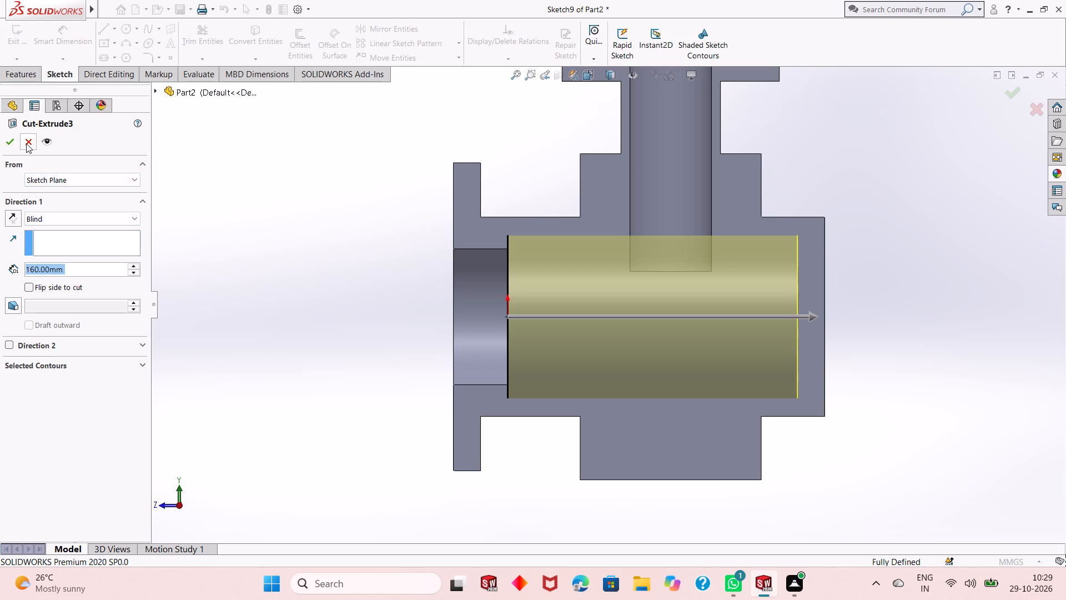
left_click(11, 141)
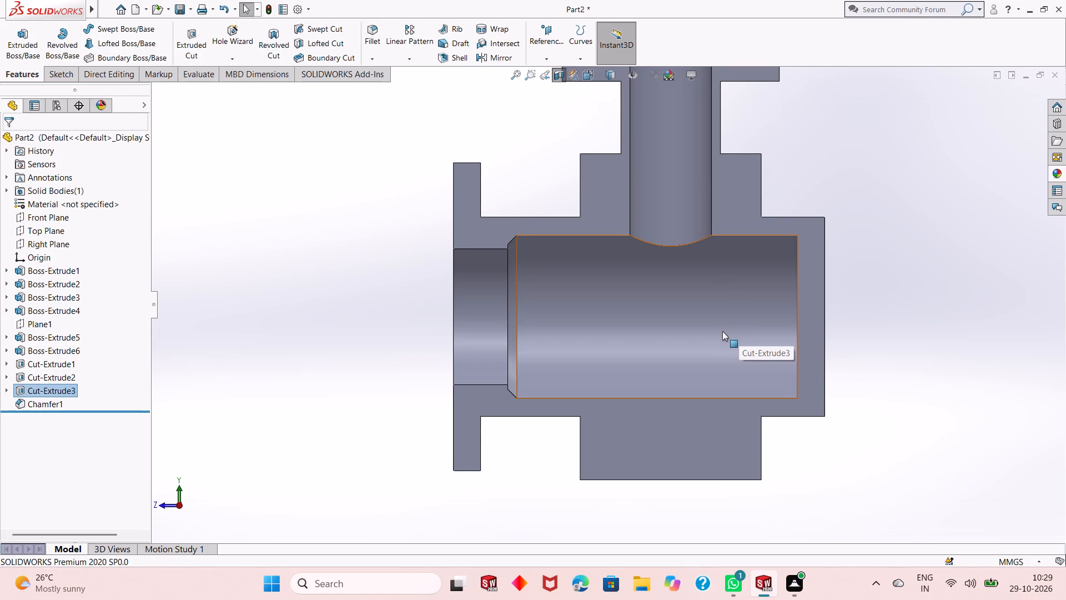
scroll(383, 317, "down", 1)
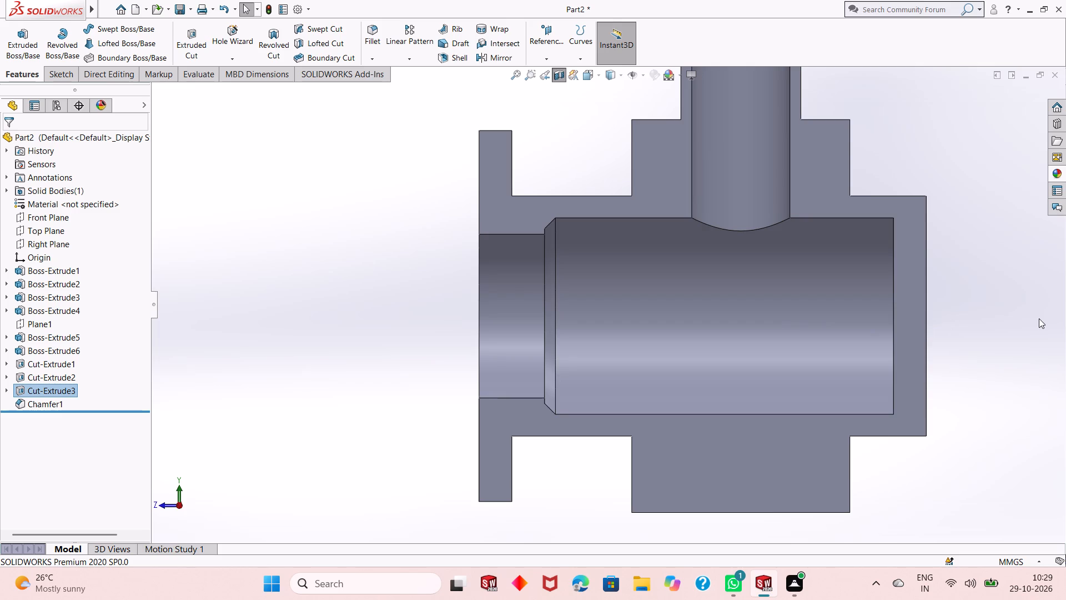
scroll(1039, 318, "down", 2)
scroll(490, 332, "up", 2)
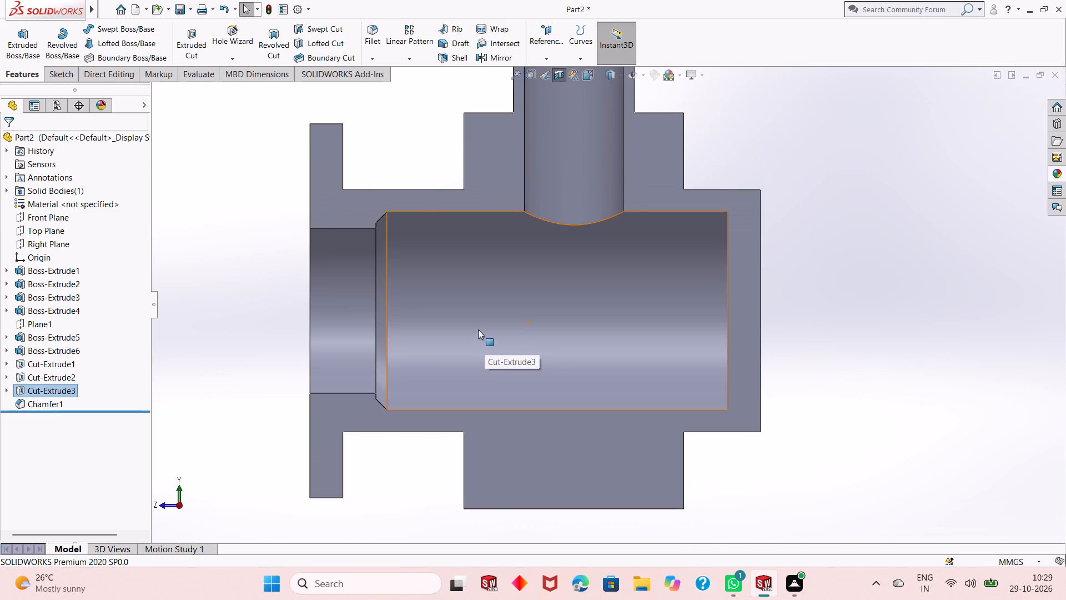
scroll(478, 329, "up", 1)
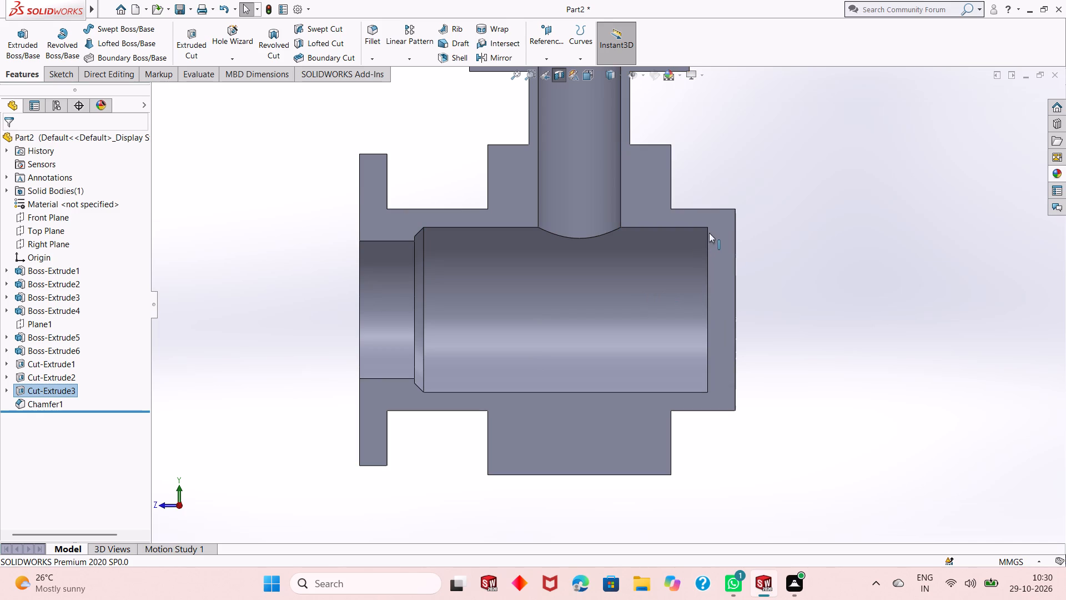
middle_click_drag(847, 327, 856, 332)
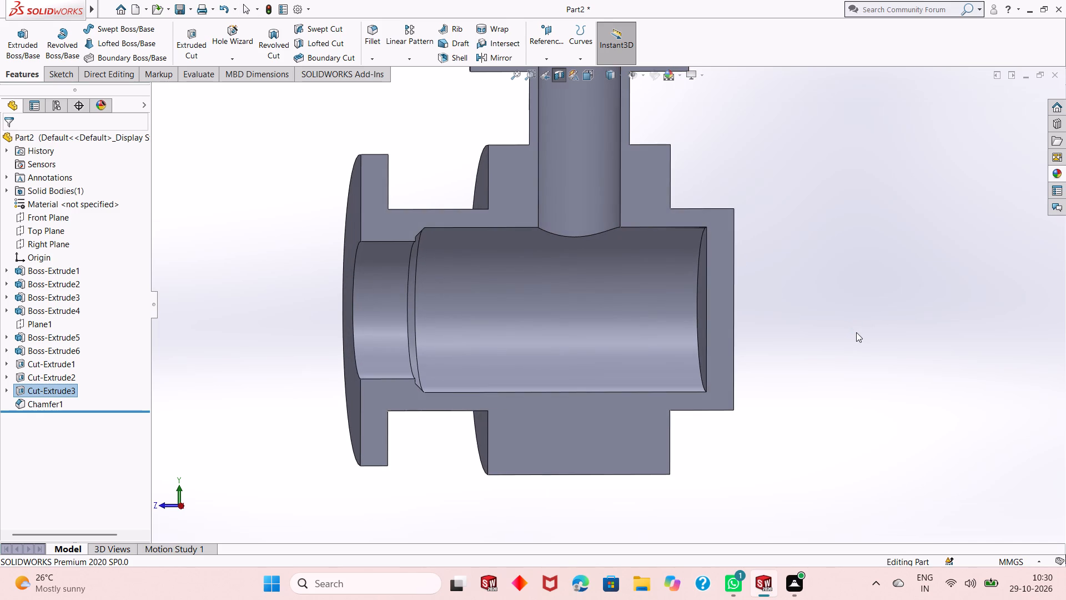
scroll(675, 327, "up", 1)
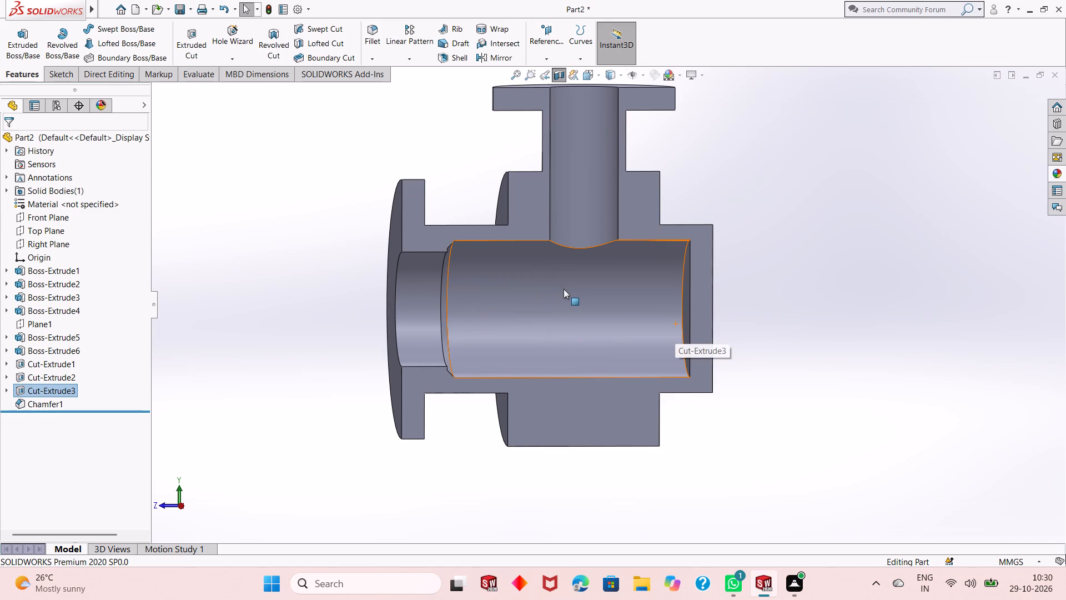
scroll(560, 326, "up", 1)
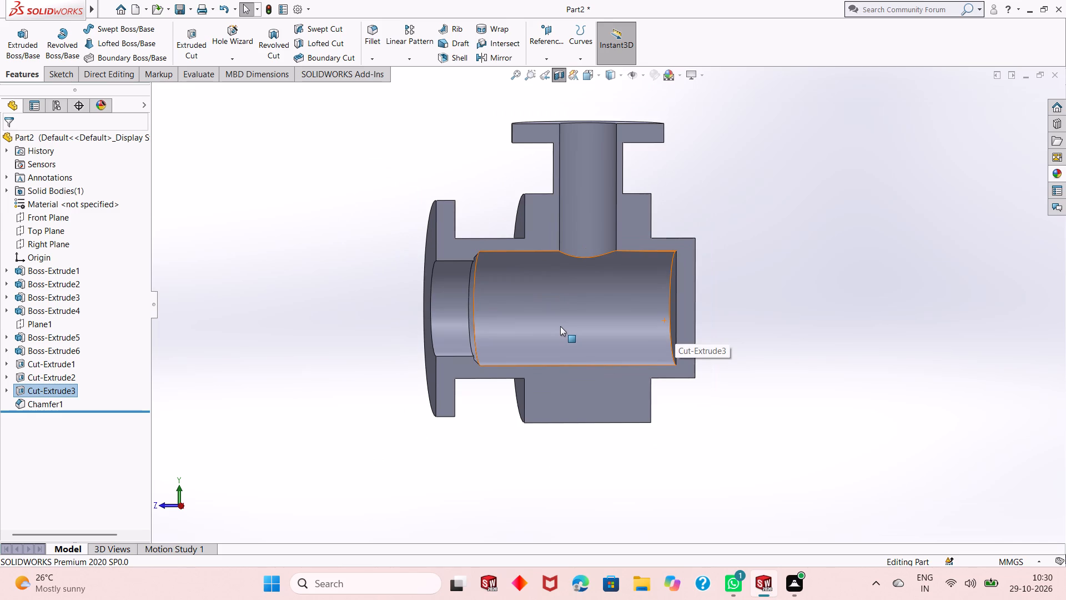
scroll(560, 326, "up", 1)
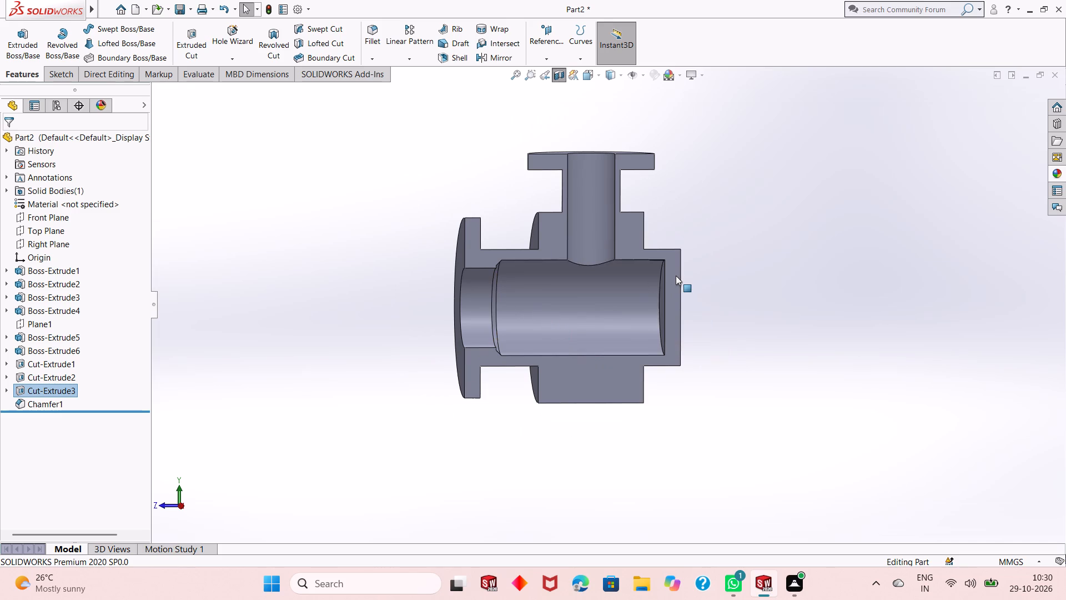
Fillet the circular edge at the closed end of the 90 mm bore with a 5 mm radius.
scroll(677, 275, "down", 2)
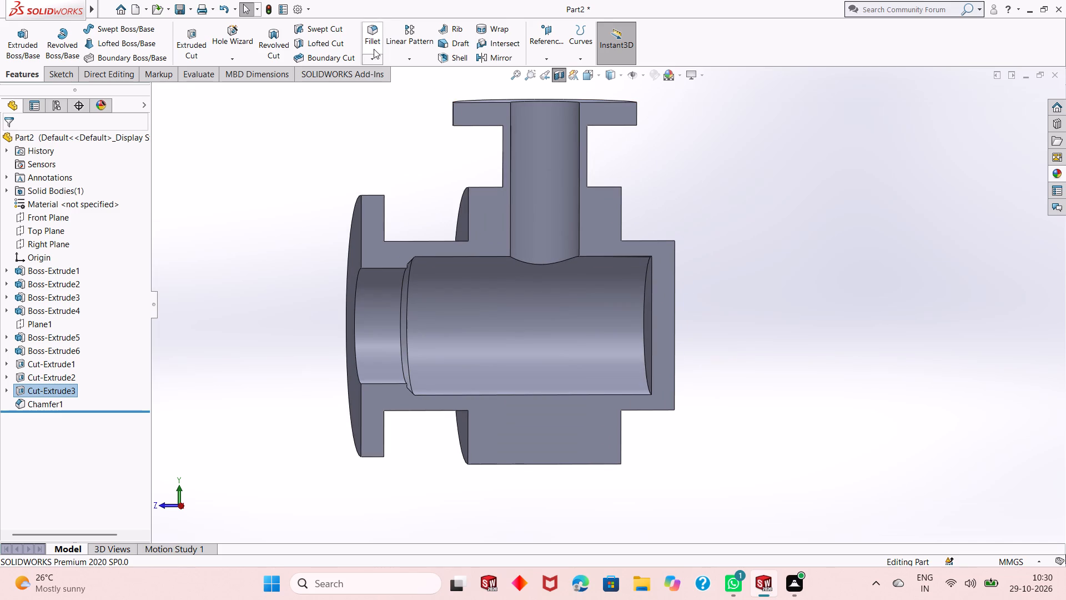
left_click(368, 41)
key("5")
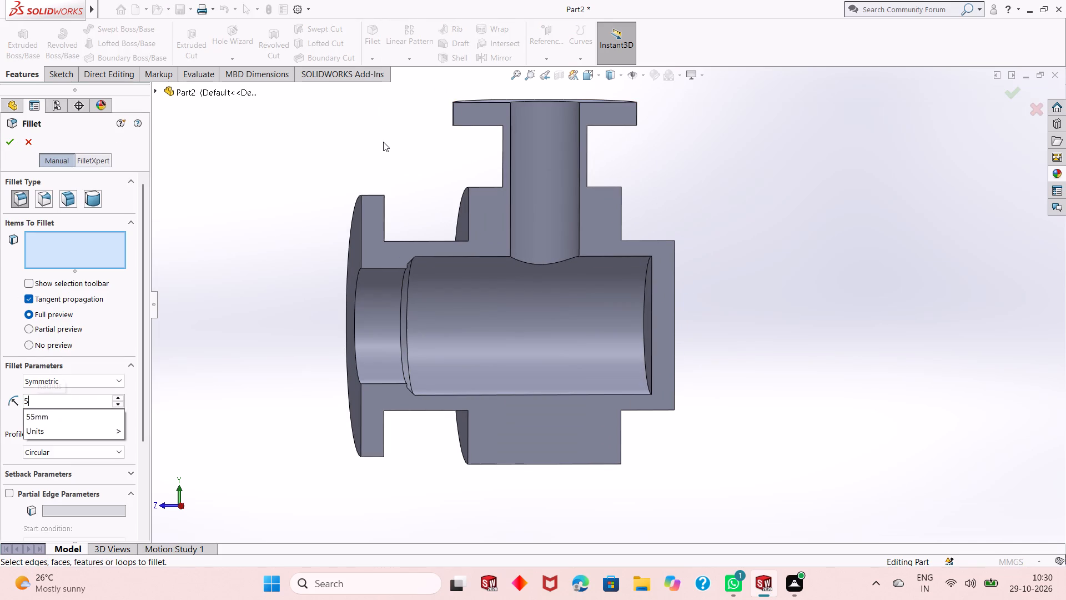
key("Return")
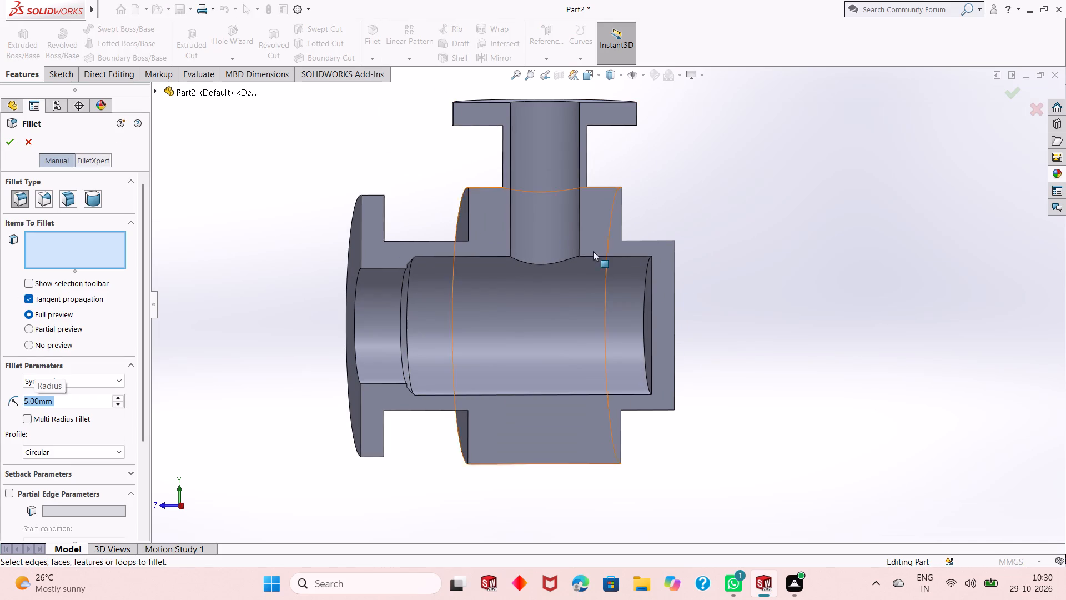
left_click(646, 286)
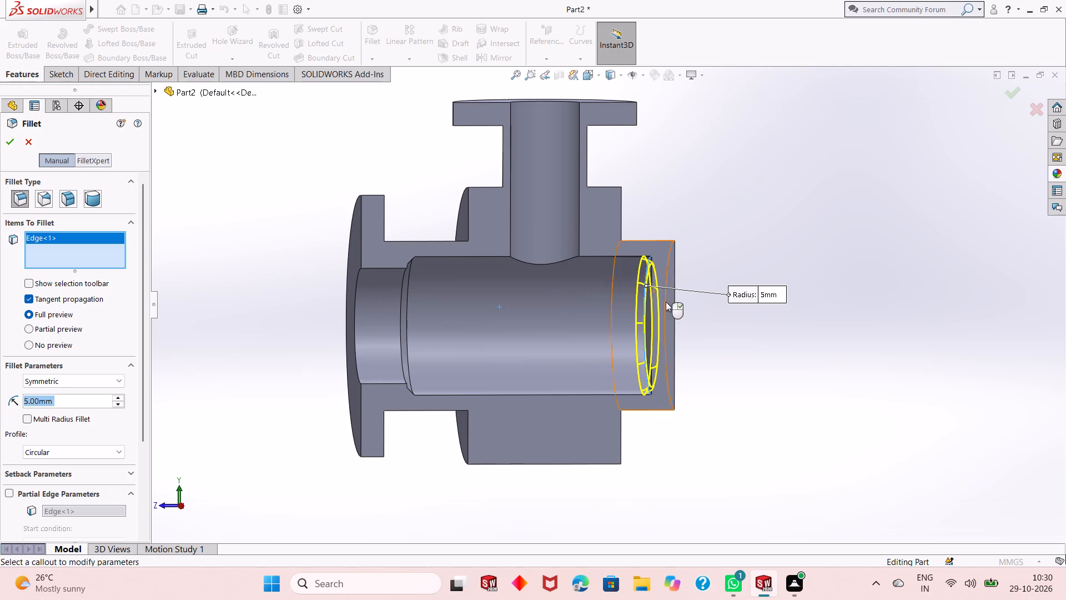
middle_click_drag(724, 337, 713, 338)
middle_click(713, 338)
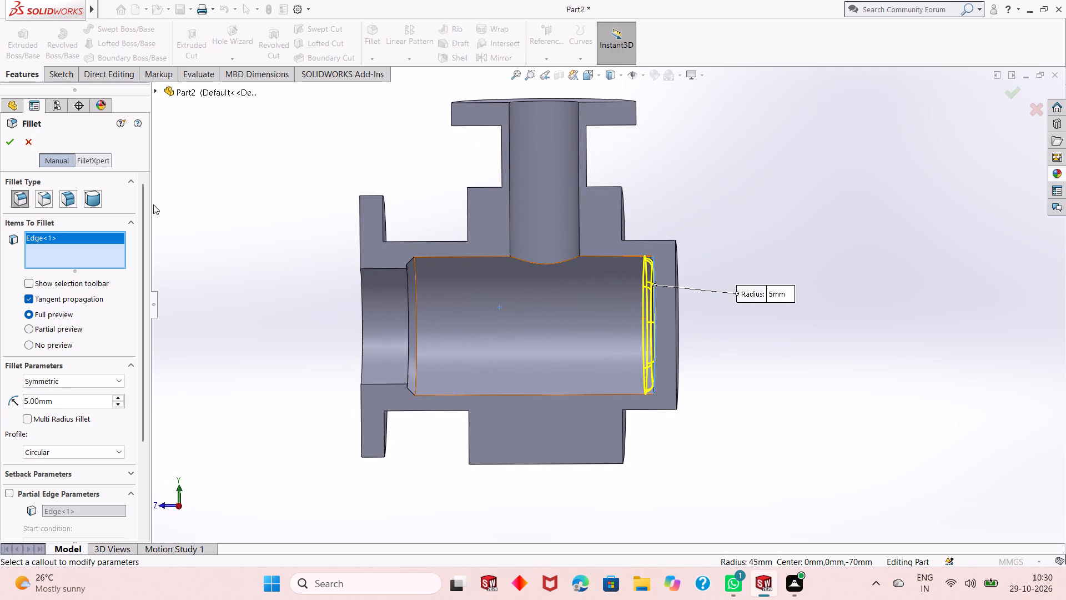
left_click(13, 141)
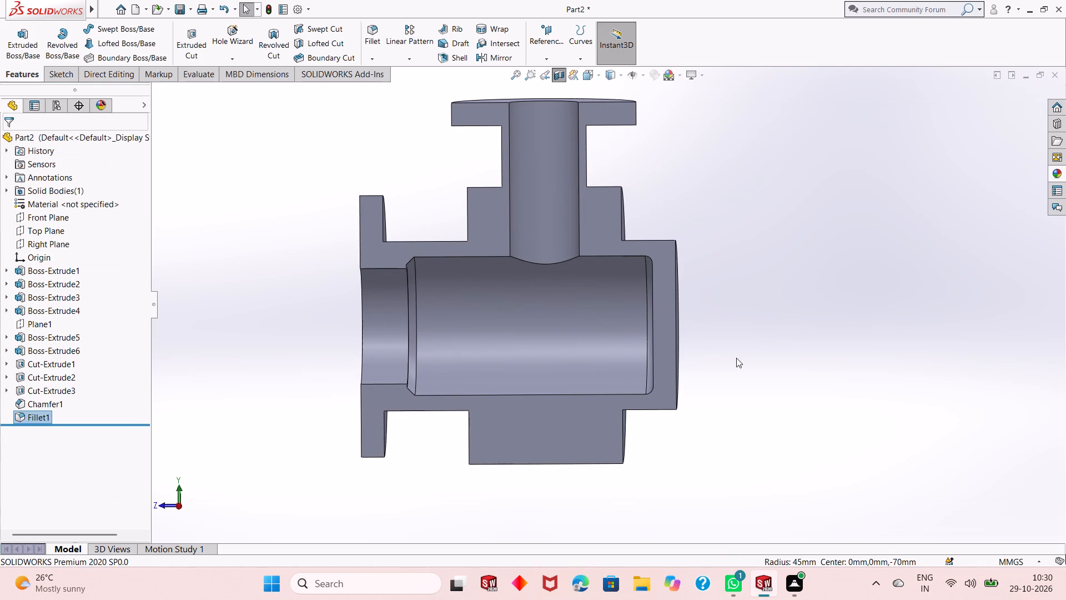
Inspect the filleted bore end in section and turn off the section view.
scroll(703, 359, "up", 1)
middle_click_drag(703, 361, 706, 362)
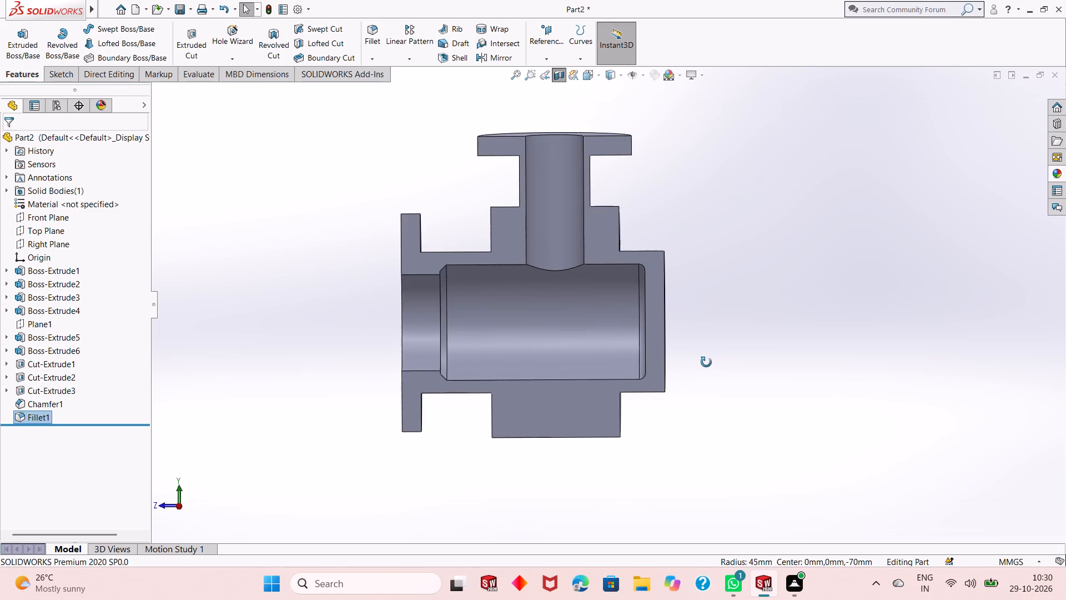
middle_click_drag(706, 362, 721, 369)
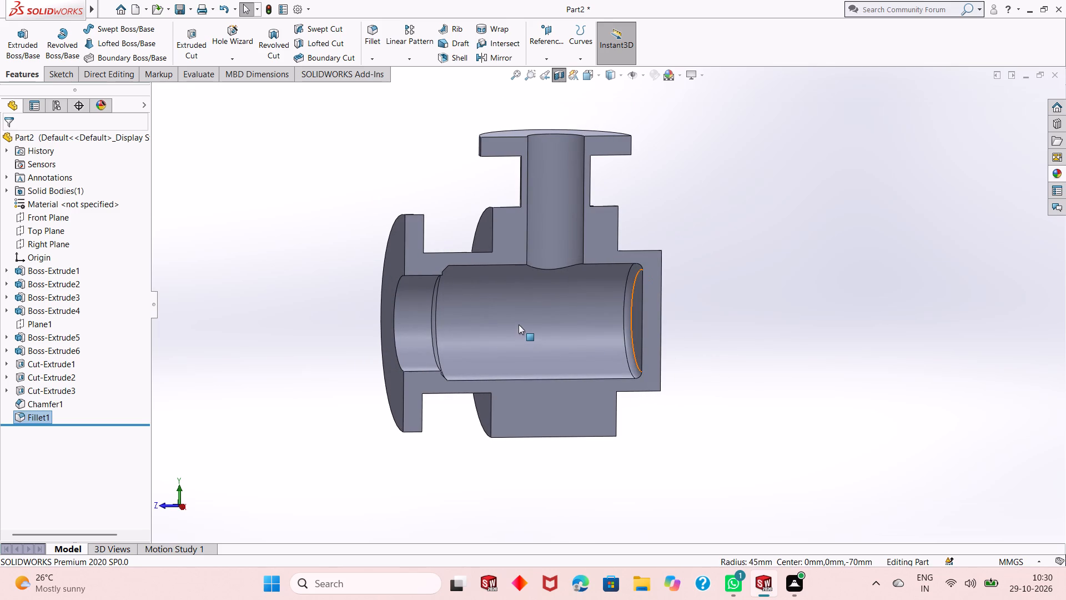
scroll(526, 333, "up", 1)
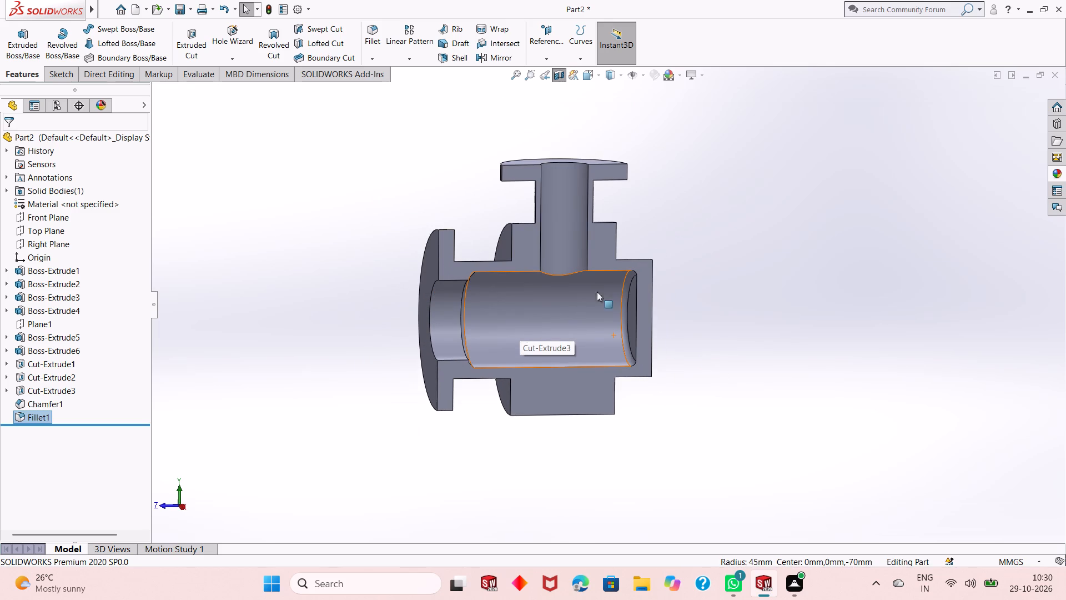
left_click(560, 79)
Chamfer the 45 mm bore's circular edge on the top branch flange face by 2.5 mm at 45 degrees.
middle_click_drag(586, 296, 584, 297)
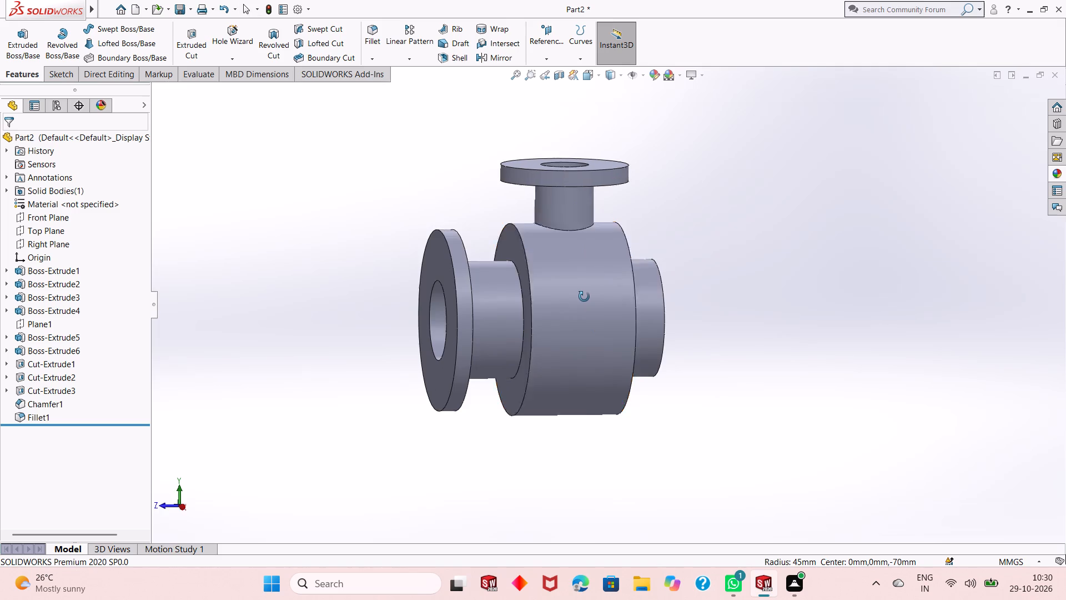
middle_click_drag(584, 297, 572, 274)
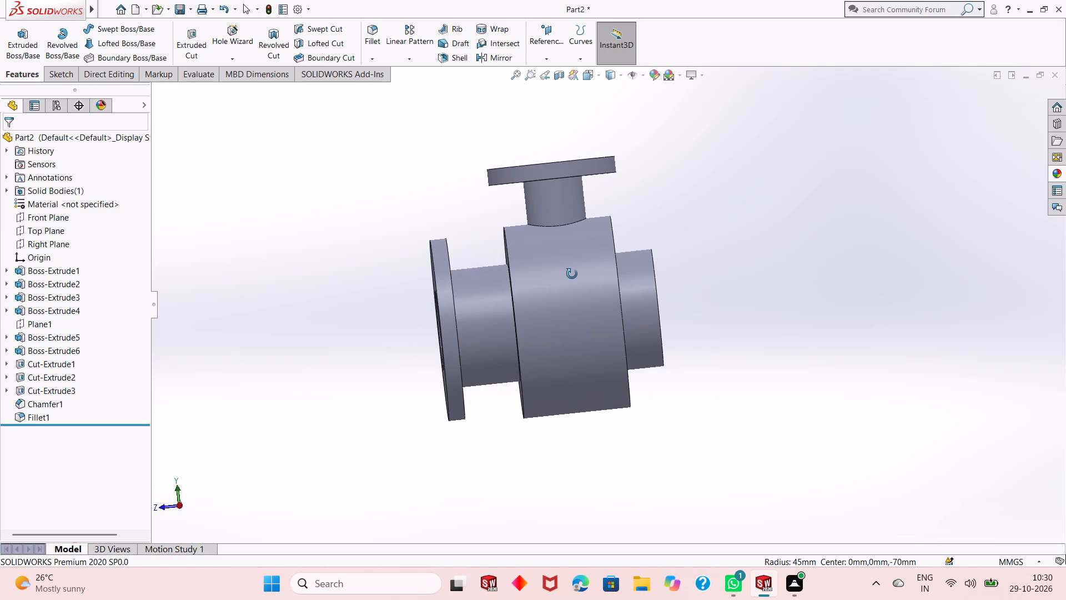
middle_click_drag(572, 274, 587, 269)
middle_click_drag(587, 269, 610, 349)
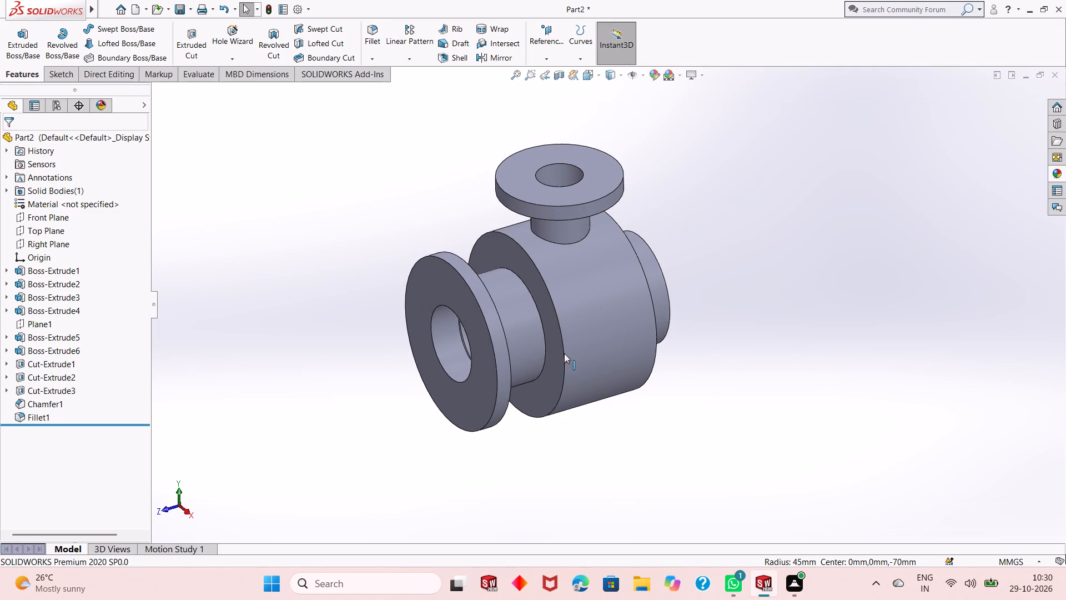
left_click(362, 58)
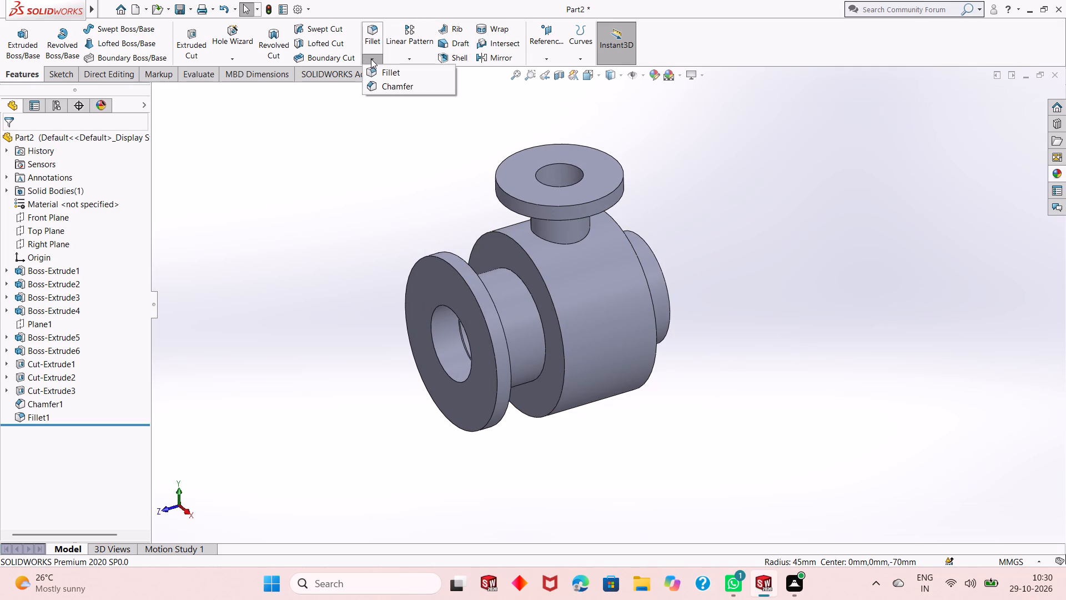
left_click(381, 88)
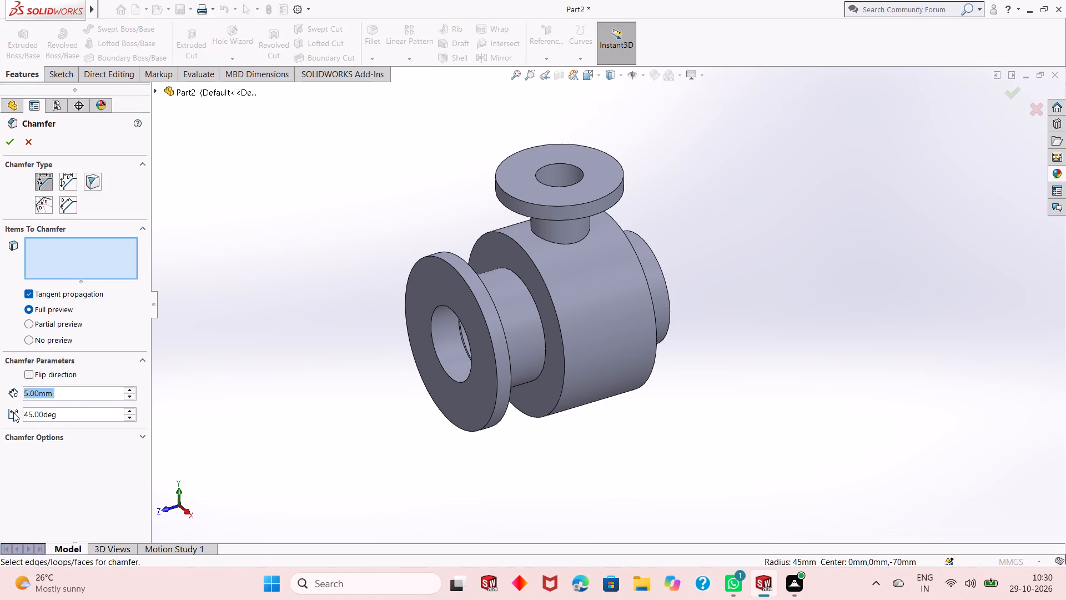
type("2.5")
key("Return")
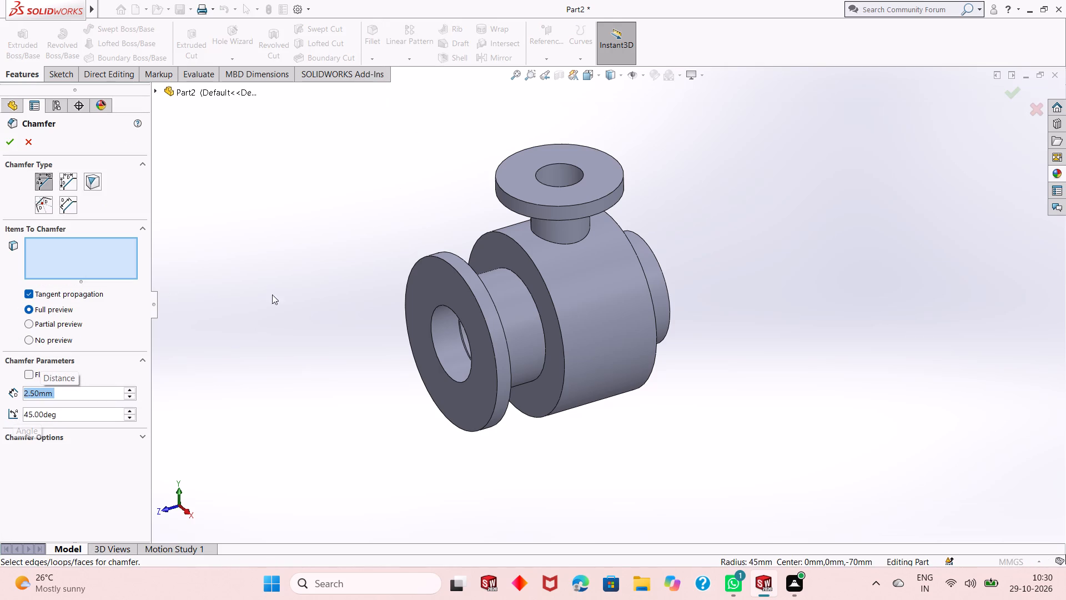
left_click(556, 162)
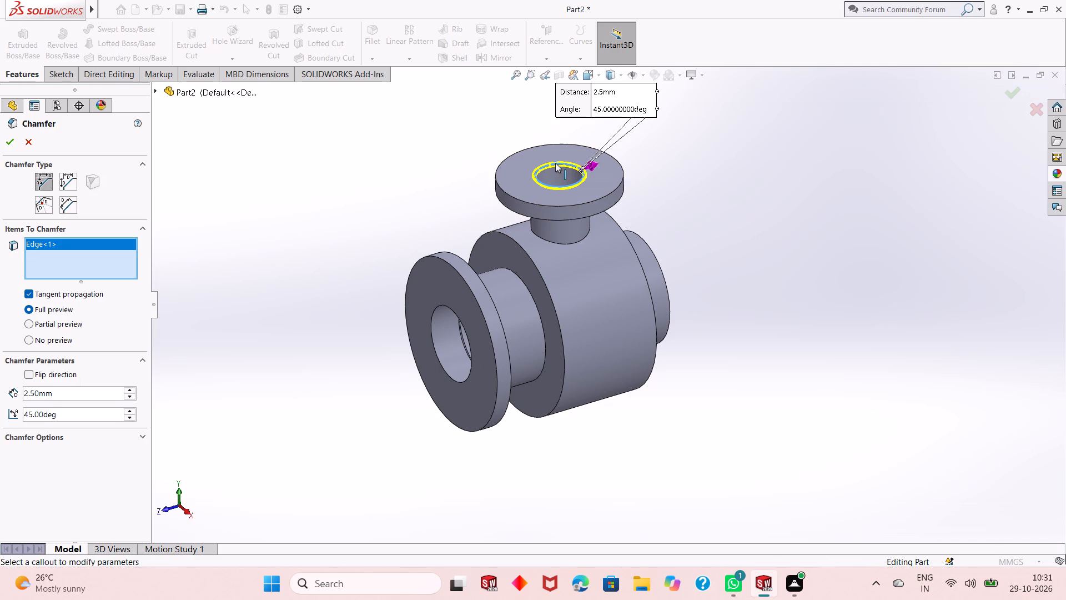
left_click(2, 142)
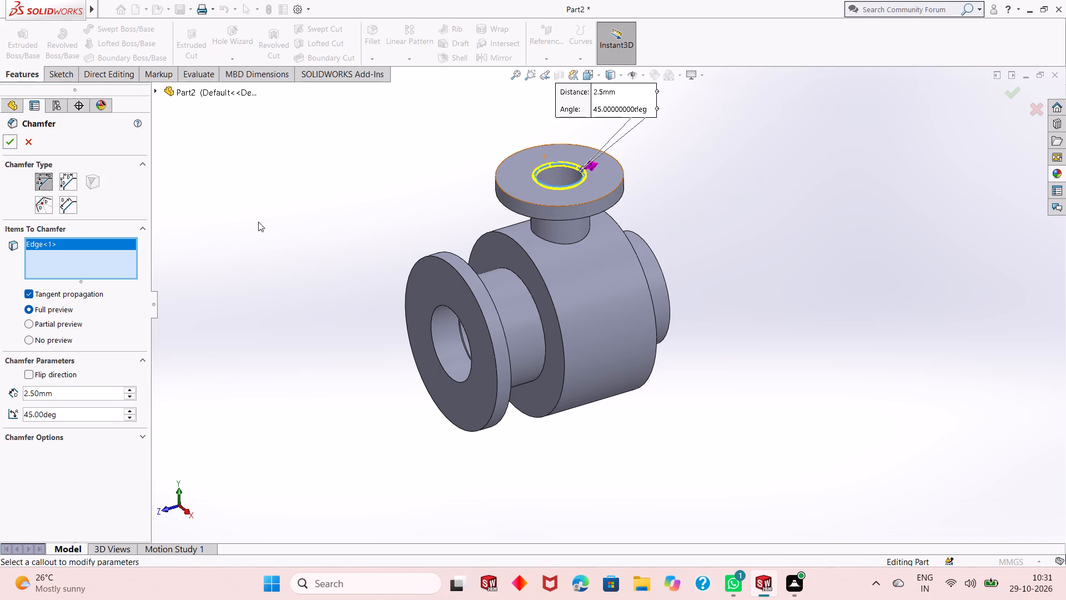
left_click(7, 143)
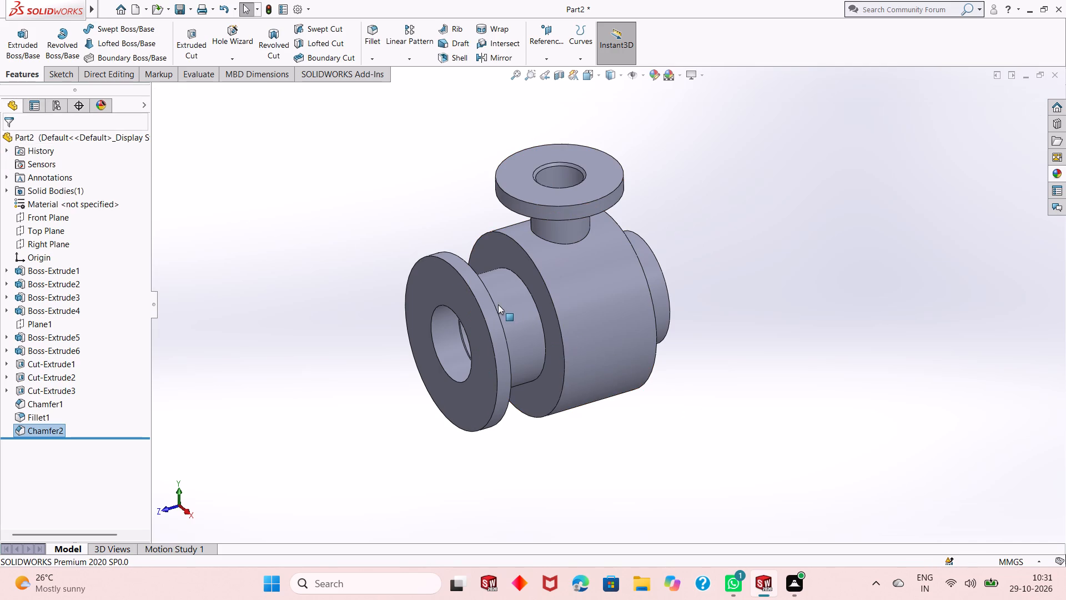
Chamfer the 75 mm bore's circular edge on the front flange face by 5 mm at 45 degrees.
scroll(498, 304, "down", 1)
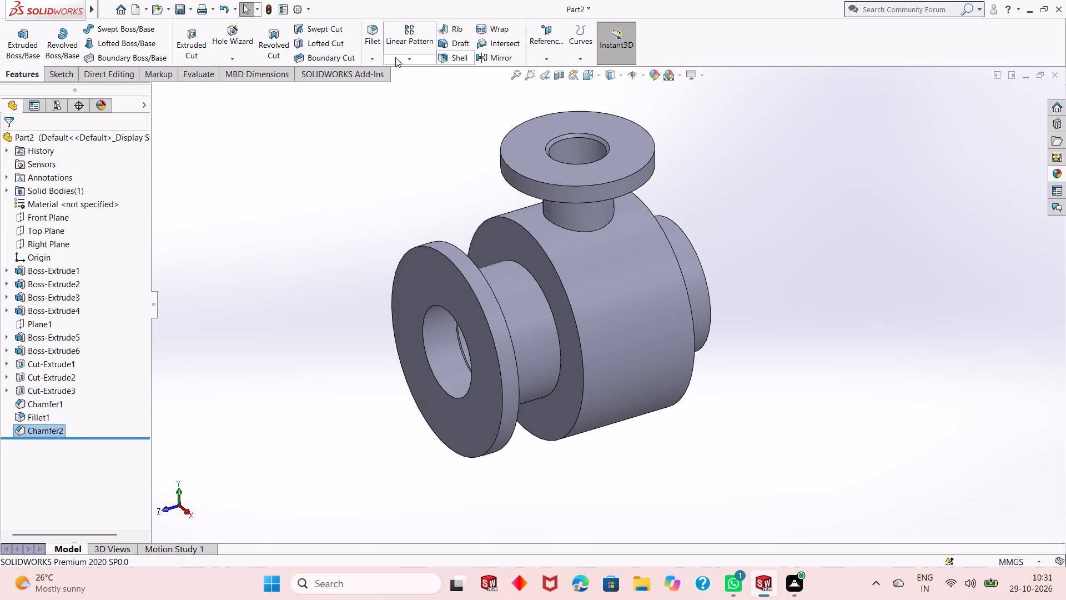
left_click(378, 61)
left_click(384, 84)
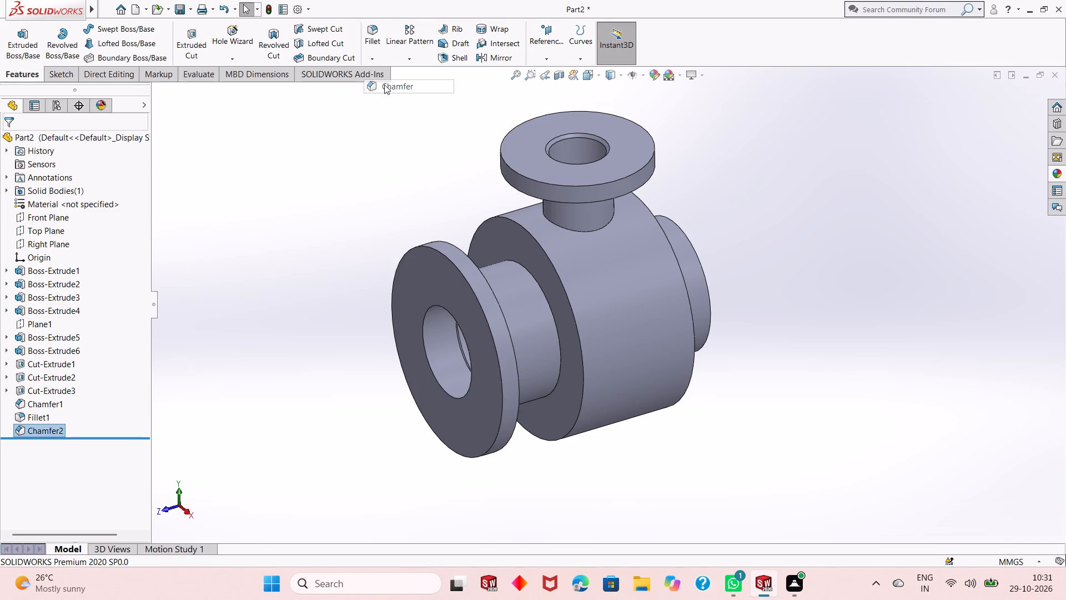
key("5")
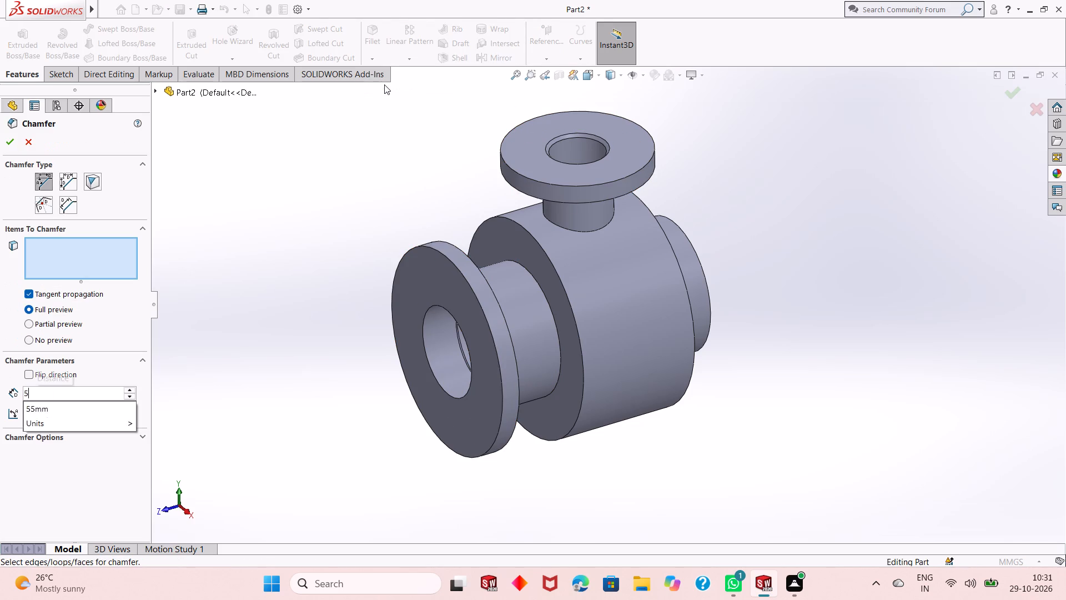
key("Return")
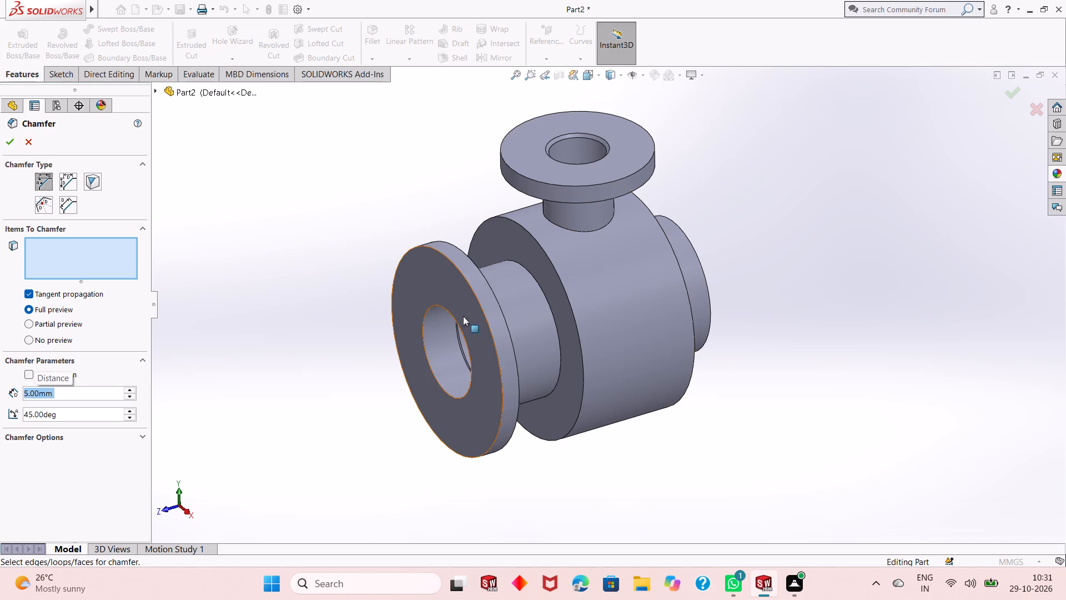
left_click(434, 304)
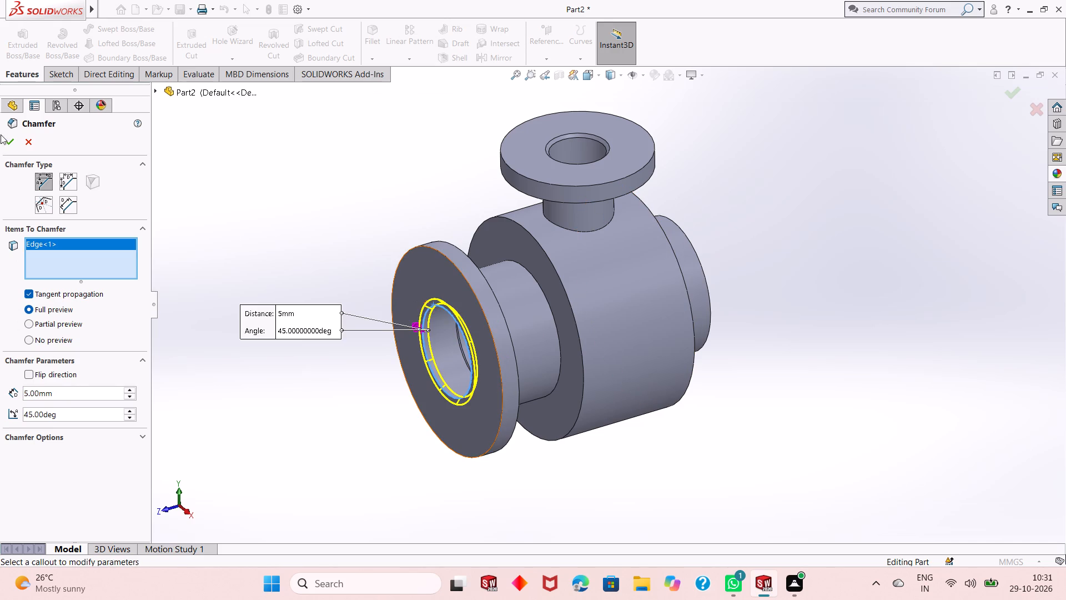
left_click(4, 137)
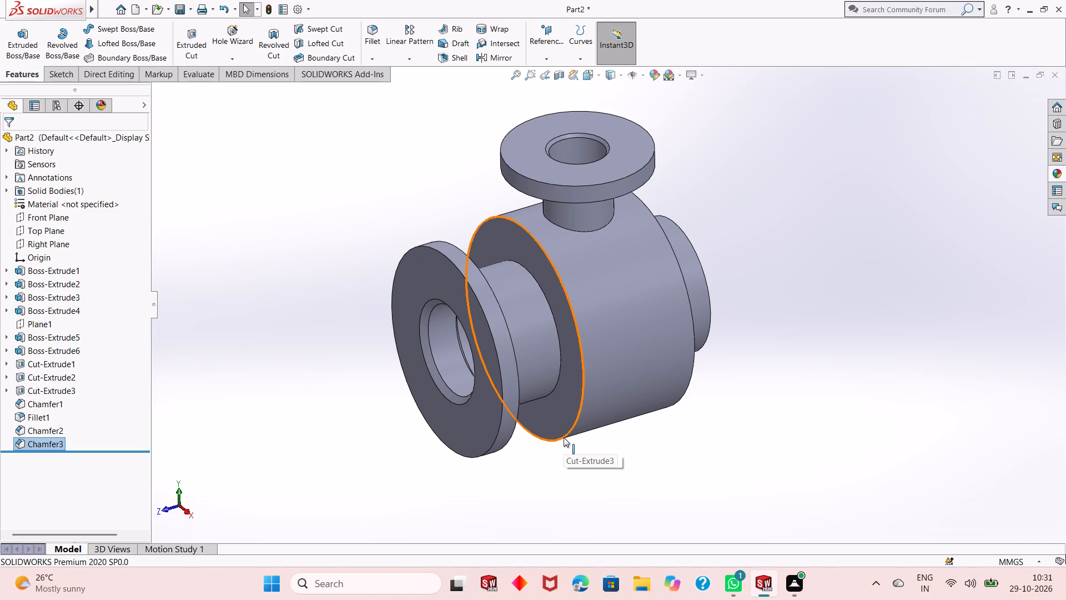
Section the part along the Right Plane and examine the bores and their chamfers face-on.
middle_click_drag(594, 450, 592, 450)
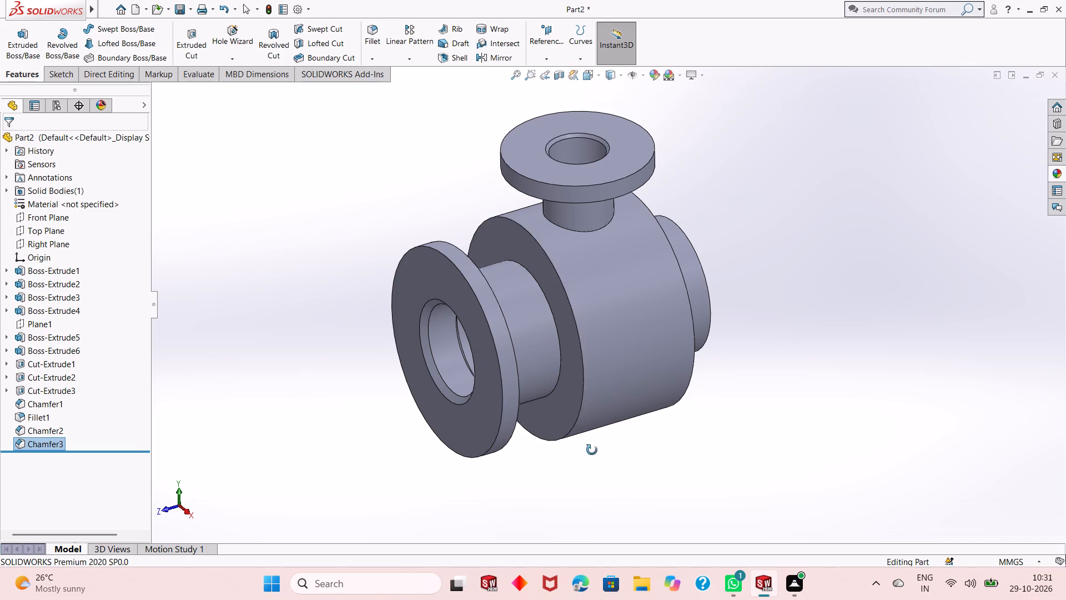
middle_click_drag(592, 450, 583, 402)
left_click(559, 78)
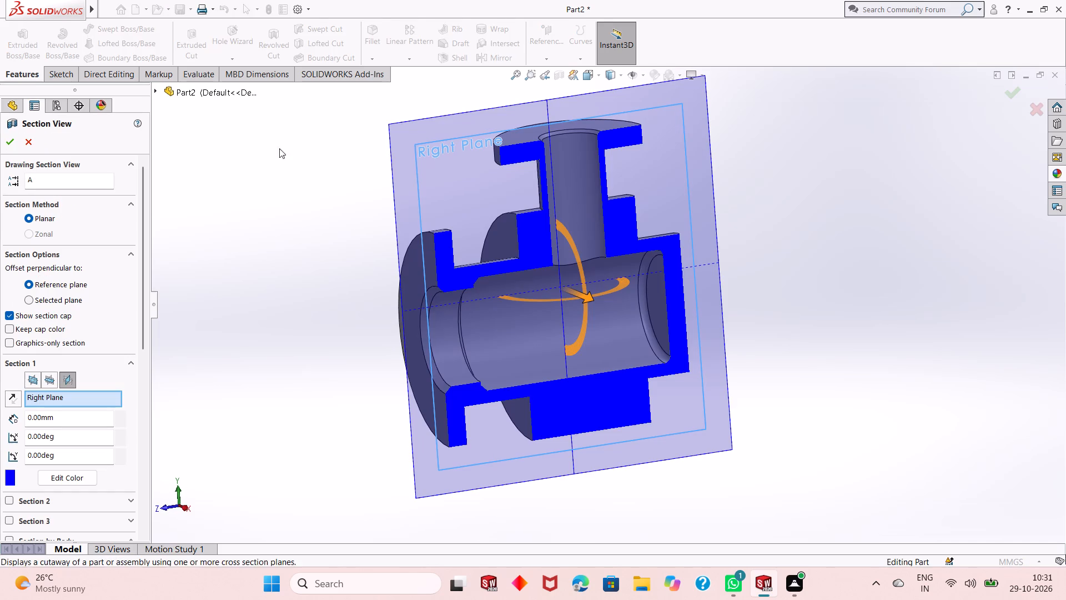
left_click(14, 146)
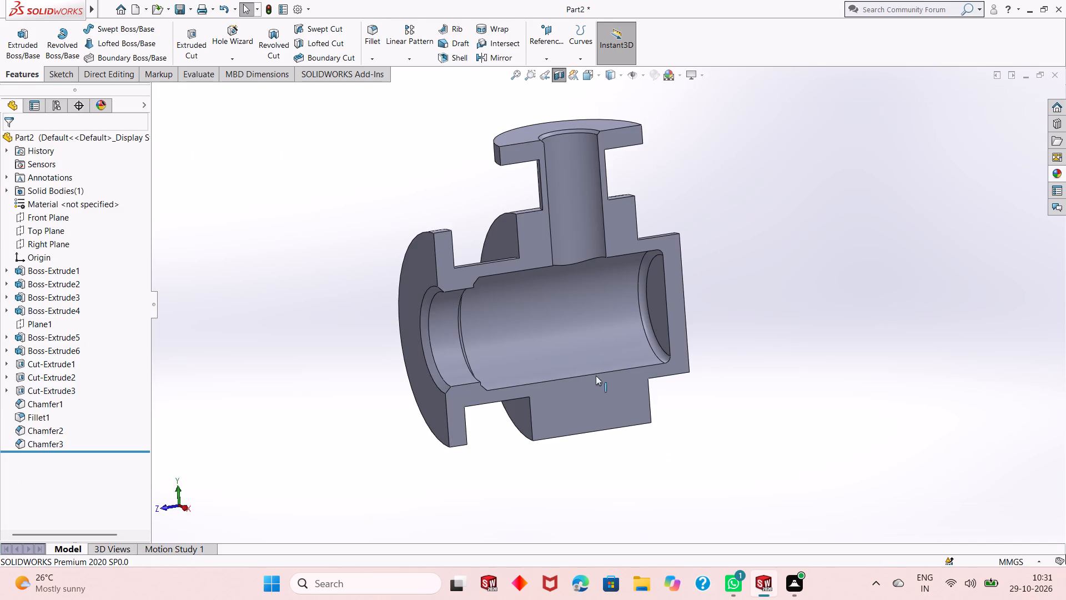
middle_click_drag(597, 378, 576, 354)
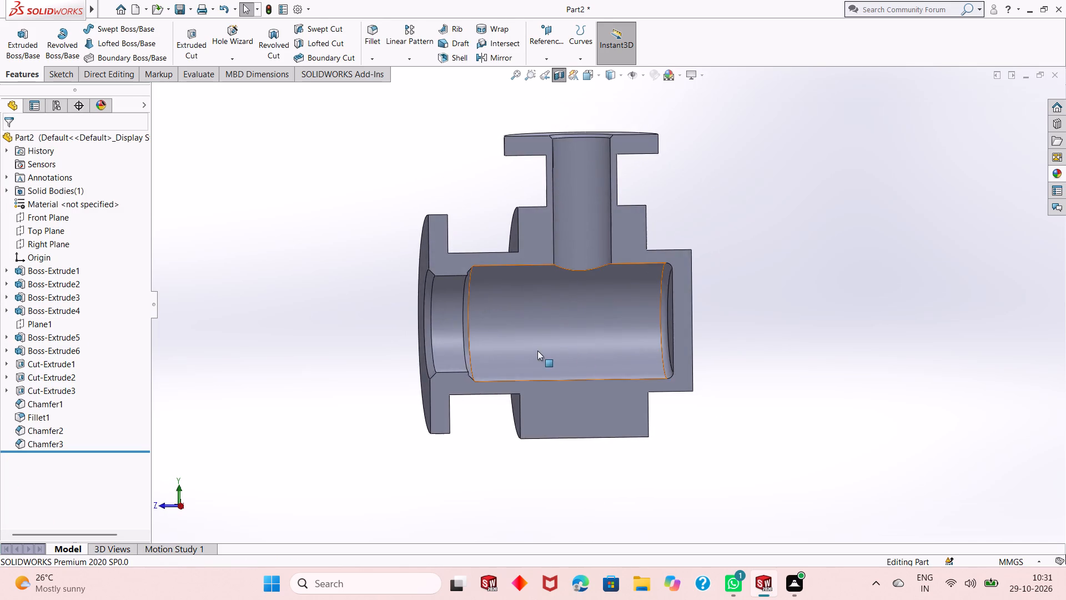
scroll(536, 350, "down", 3)
middle_click_drag(544, 377, 537, 382)
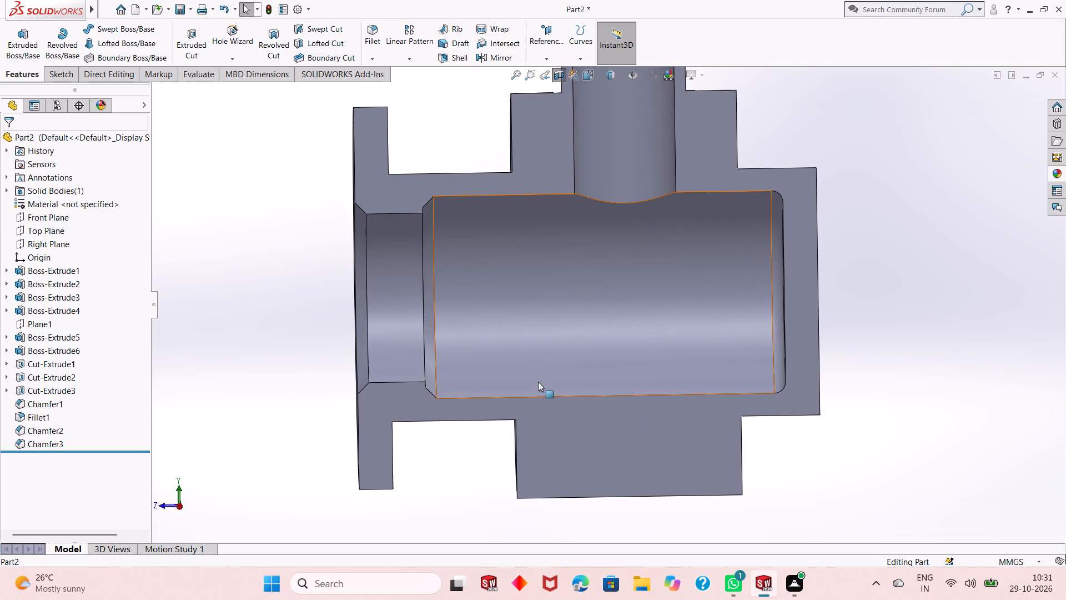
scroll(381, 313, "up", 1)
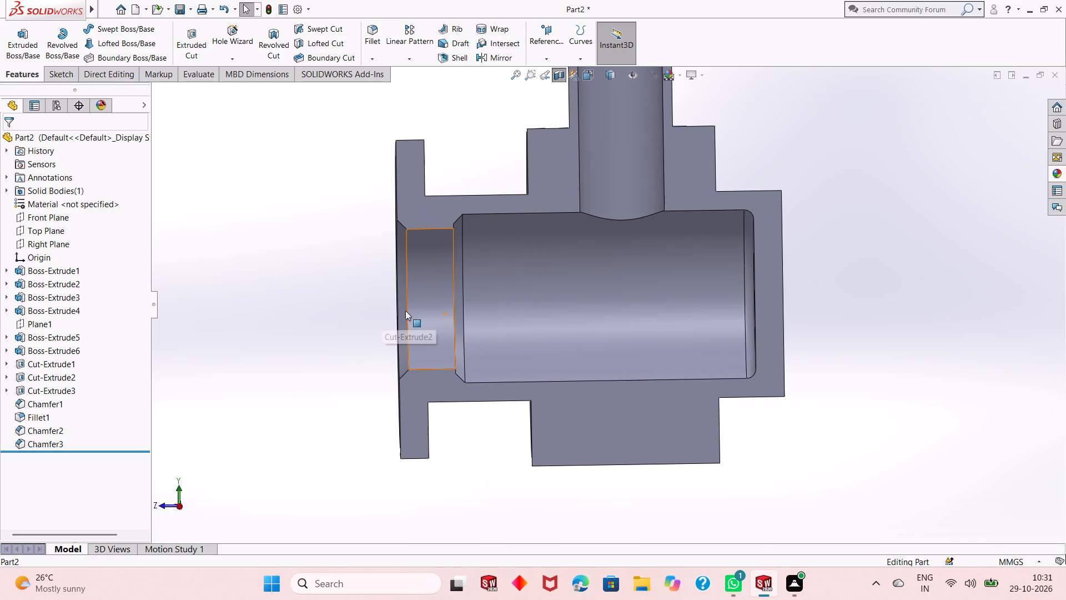
Set the distance of the chamfer between the 75 mm and 90 mm bores to 10 mm.
left_click(62, 403)
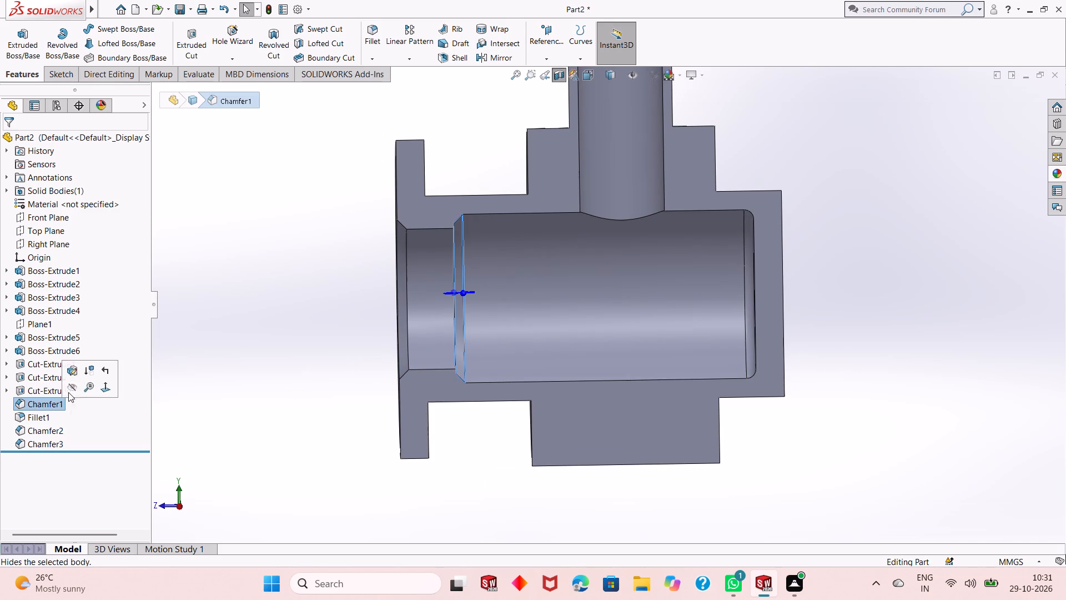
left_click(78, 364)
type("10")
key("Return")
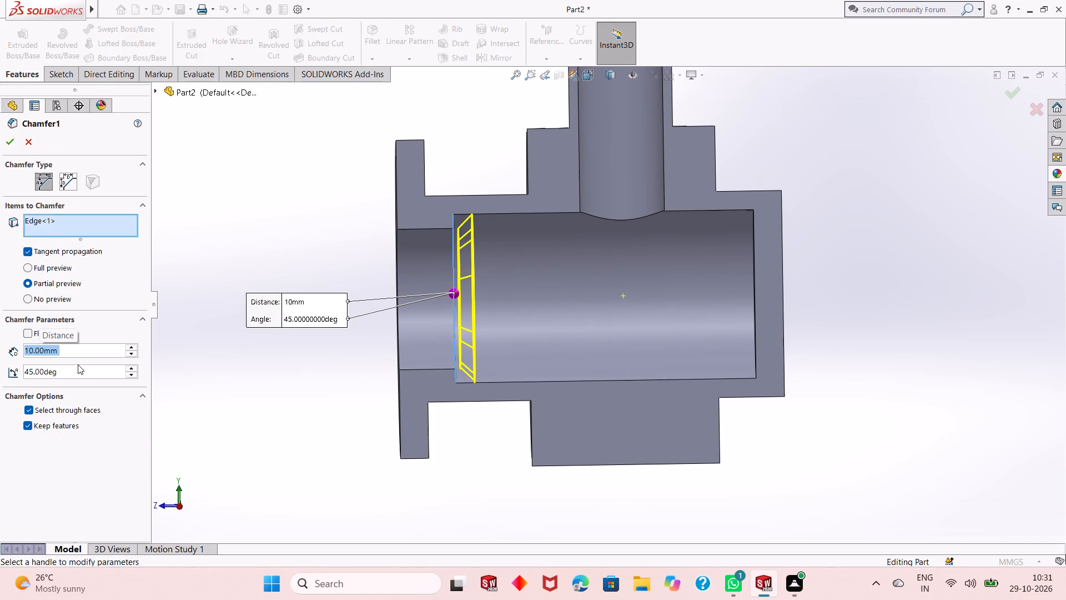
left_click(3, 146)
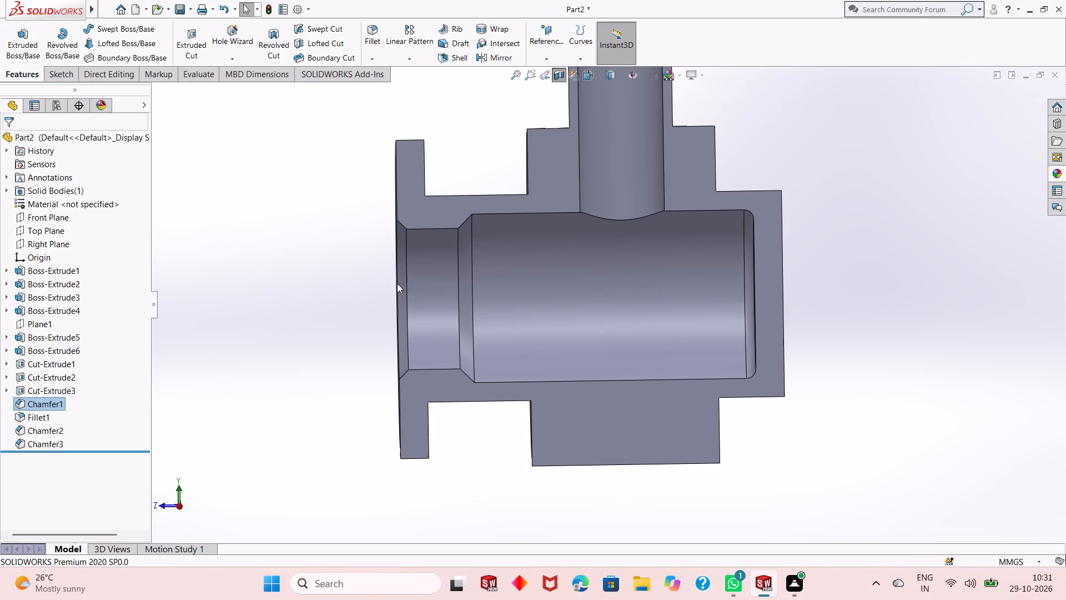
Examine the chamfer between the two main bores in section, review its definition and turn off the section view.
middle_click_drag(620, 389, 620, 394)
scroll(596, 369, "down", 1)
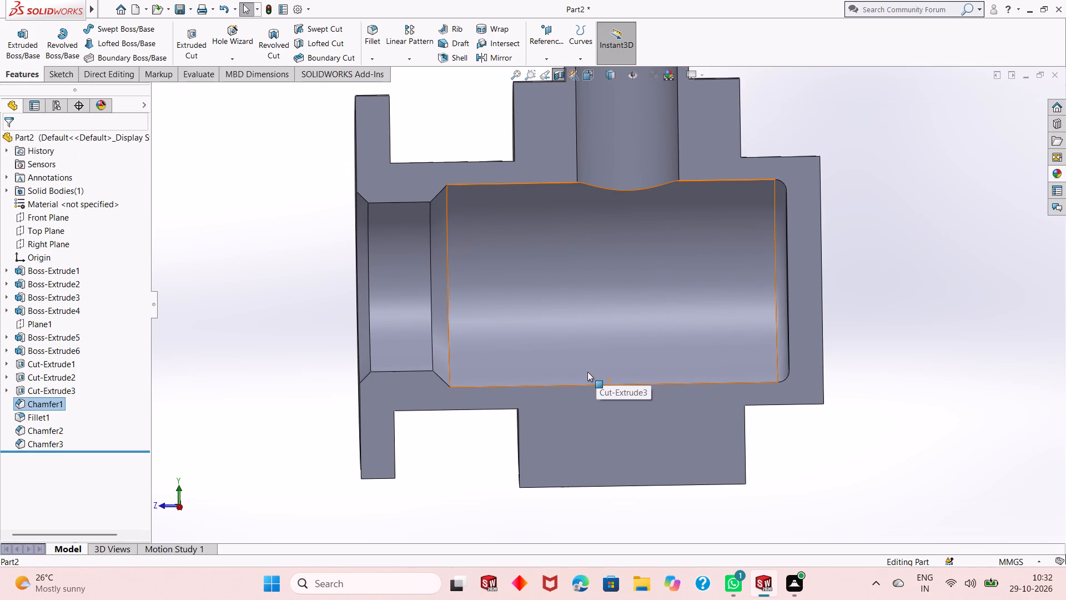
scroll(577, 378, "up", 1)
left_click(205, 383)
left_click(53, 401)
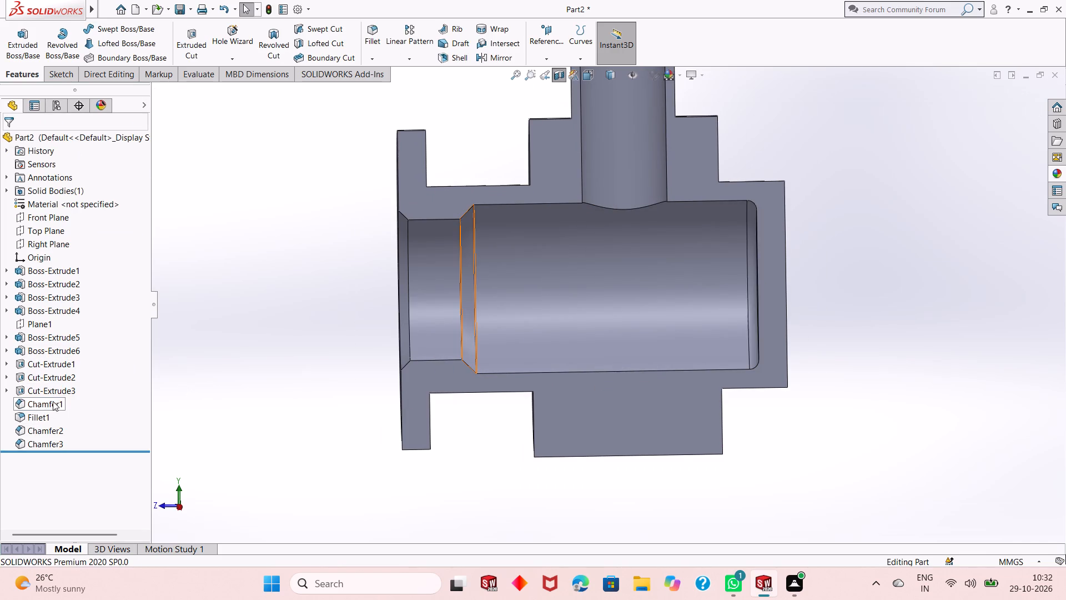
left_click(61, 369)
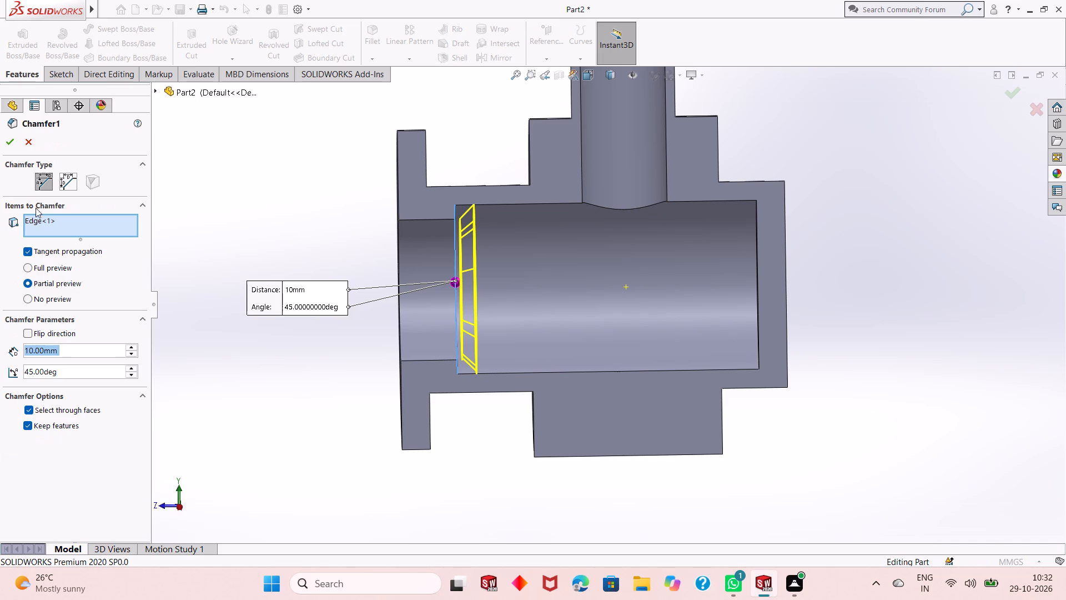
left_click(13, 139)
middle_click_drag(449, 361, 451, 362)
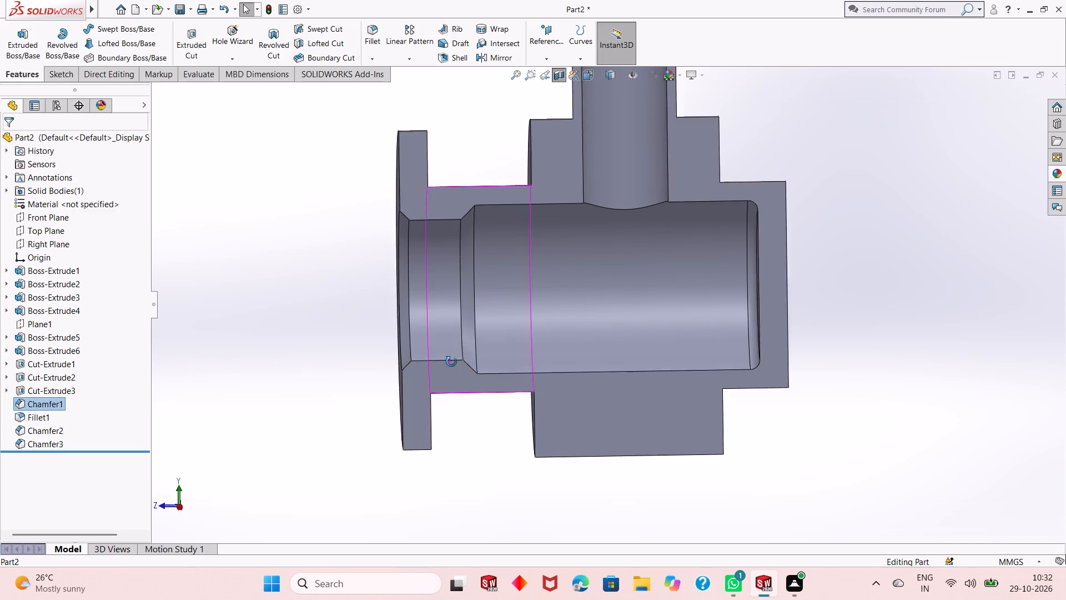
middle_click_drag(451, 362, 480, 379)
scroll(485, 383, "up", 1)
scroll(602, 182, "up", 1)
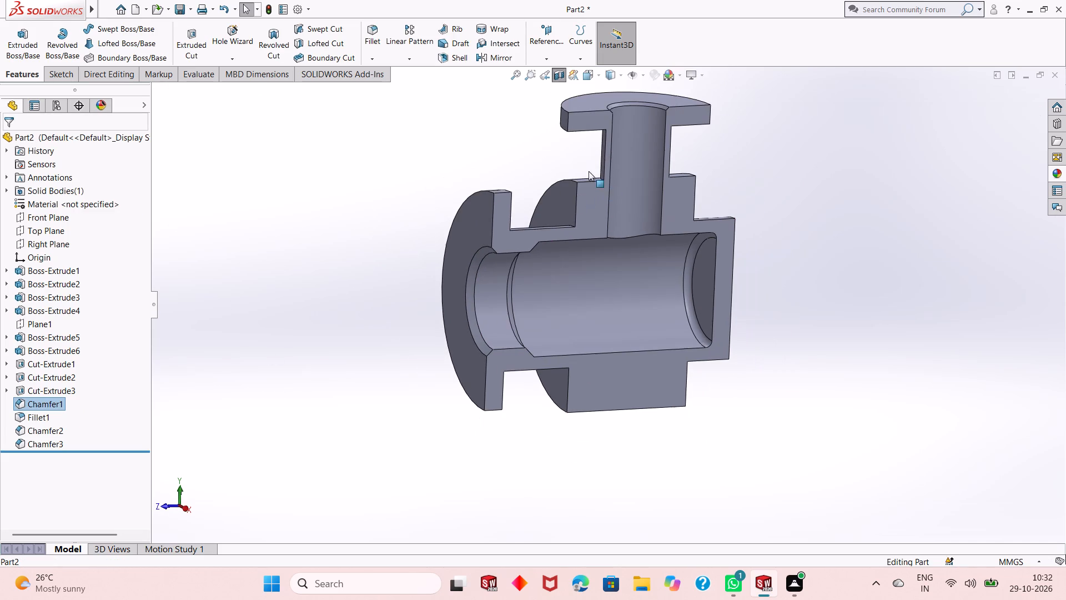
left_click(556, 73)
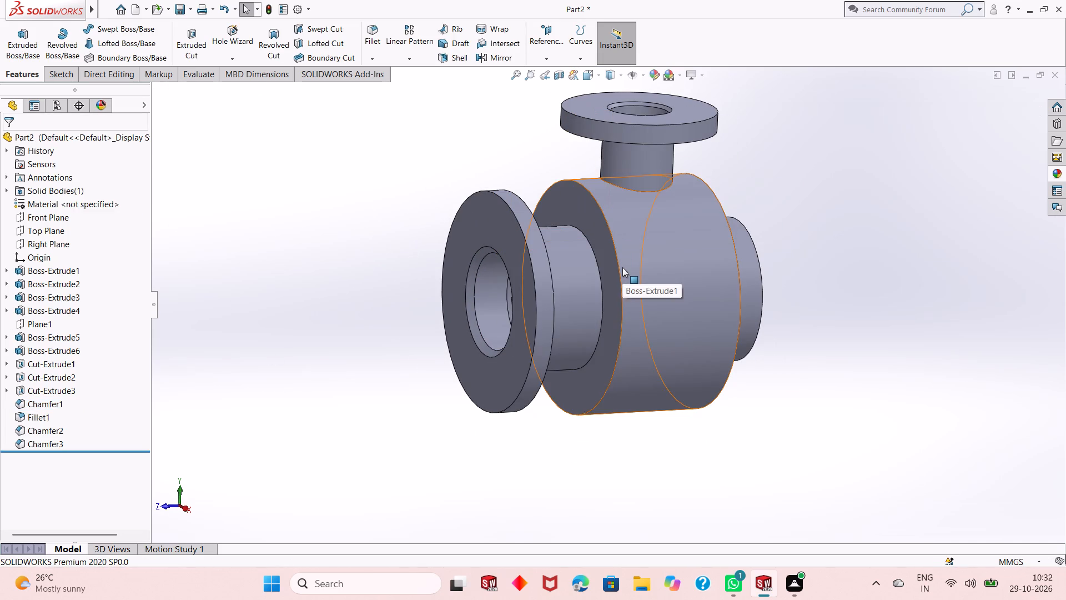
Start a sketch on the front flange's outer face and draw a circle about 128 mm in diameter centred on the origin.
scroll(579, 323, "up", 1)
middle_click_drag(579, 323, 637, 265)
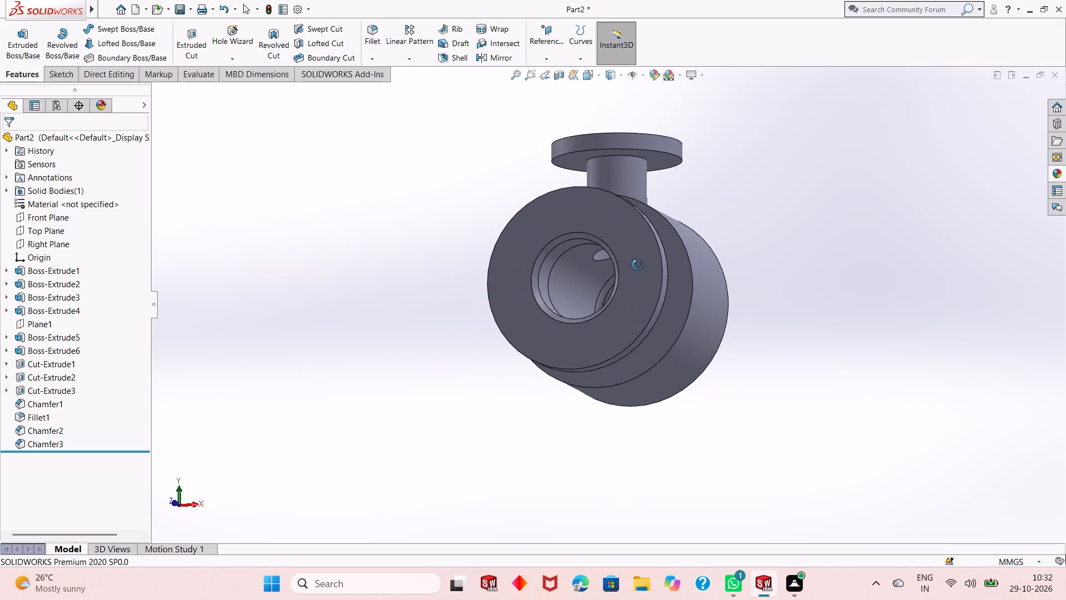
middle_click_drag(637, 265, 628, 280)
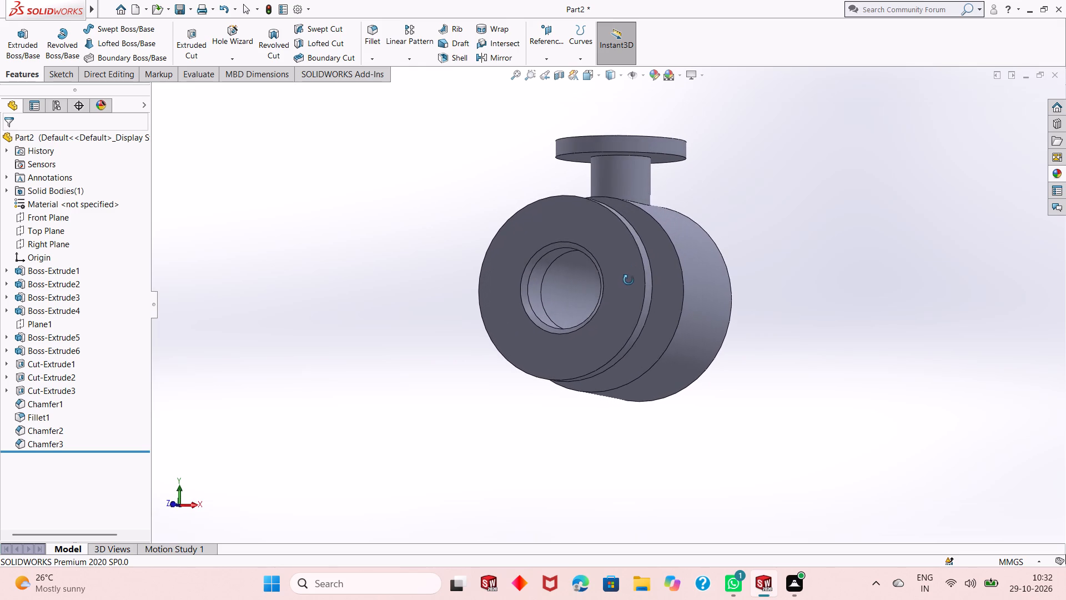
middle_click_drag(628, 280, 586, 343)
scroll(586, 343, "up", 1)
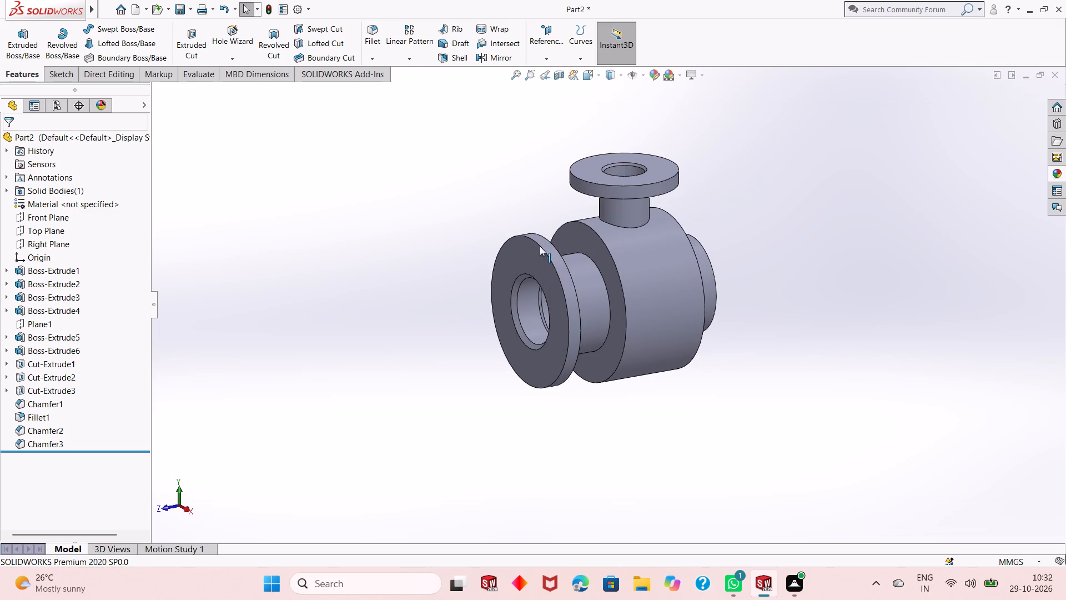
left_click(527, 258)
left_click(570, 226)
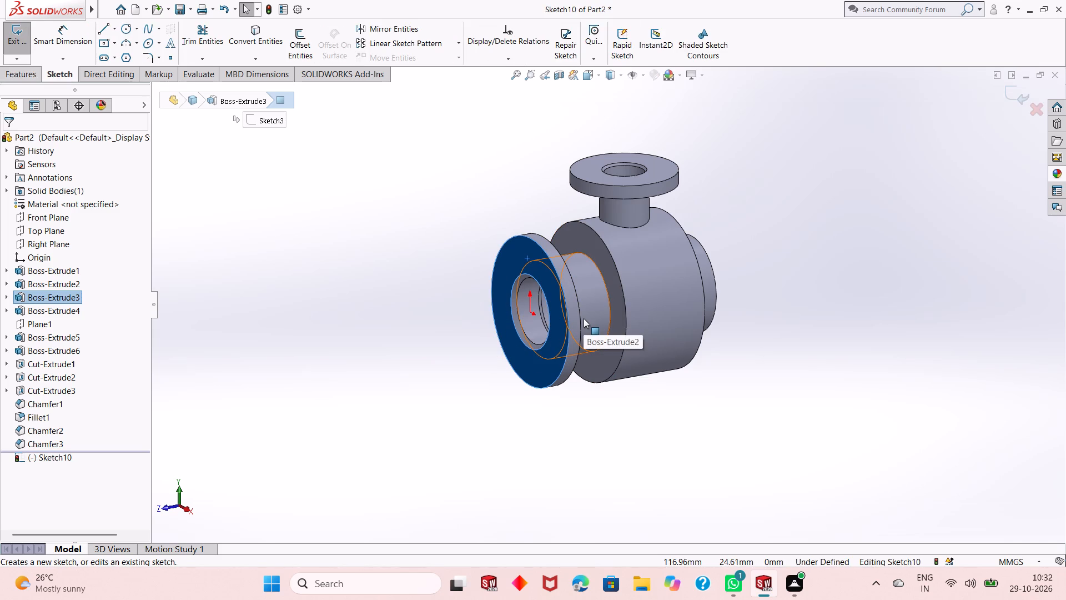
key("ctrl+8")
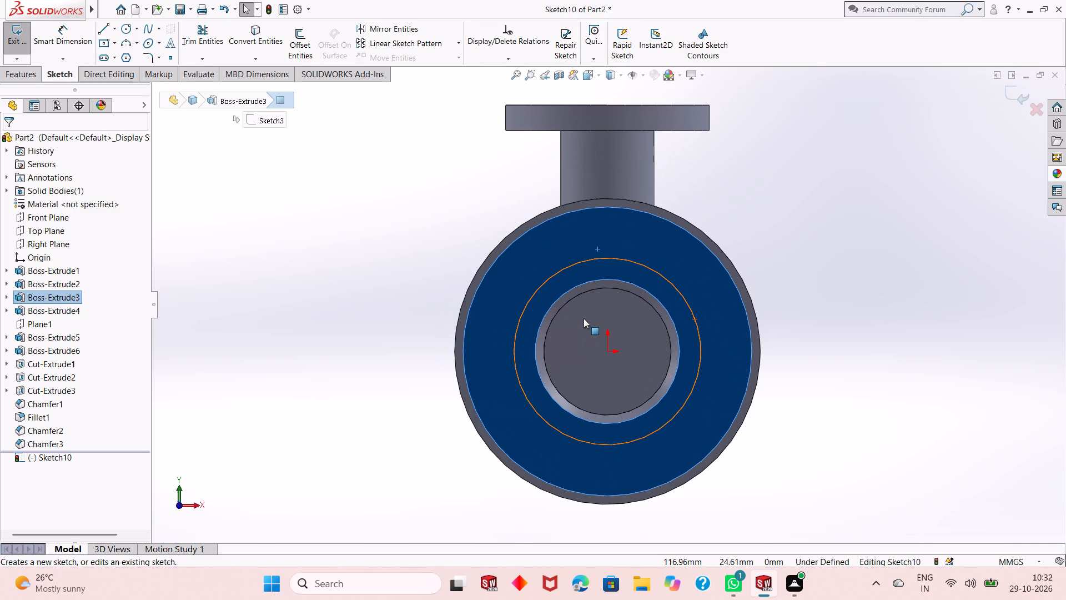
scroll(584, 318, "up", 2)
left_click(777, 244)
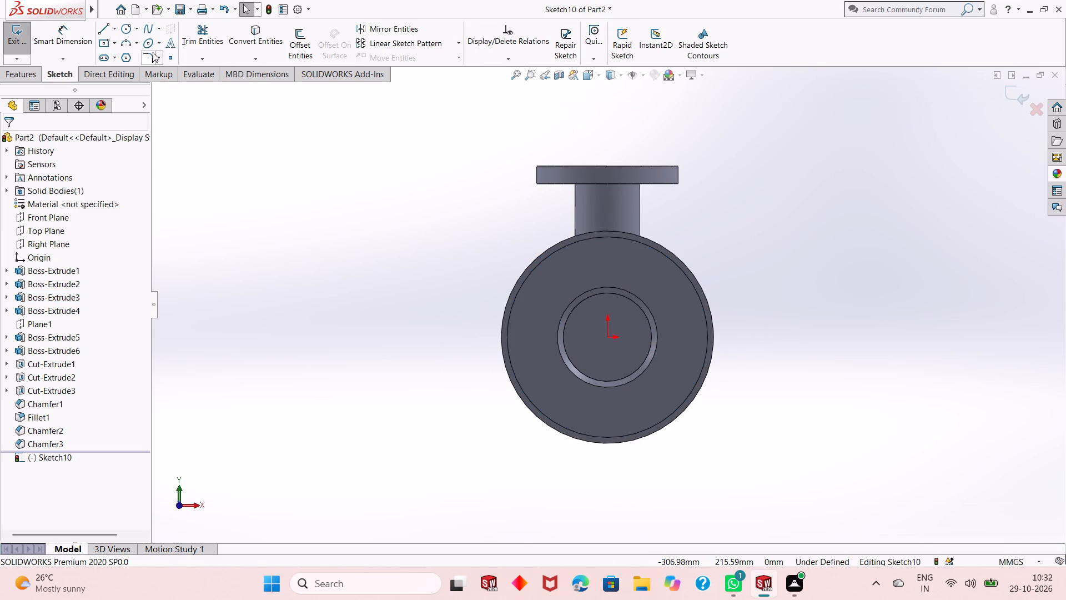
left_click(127, 33)
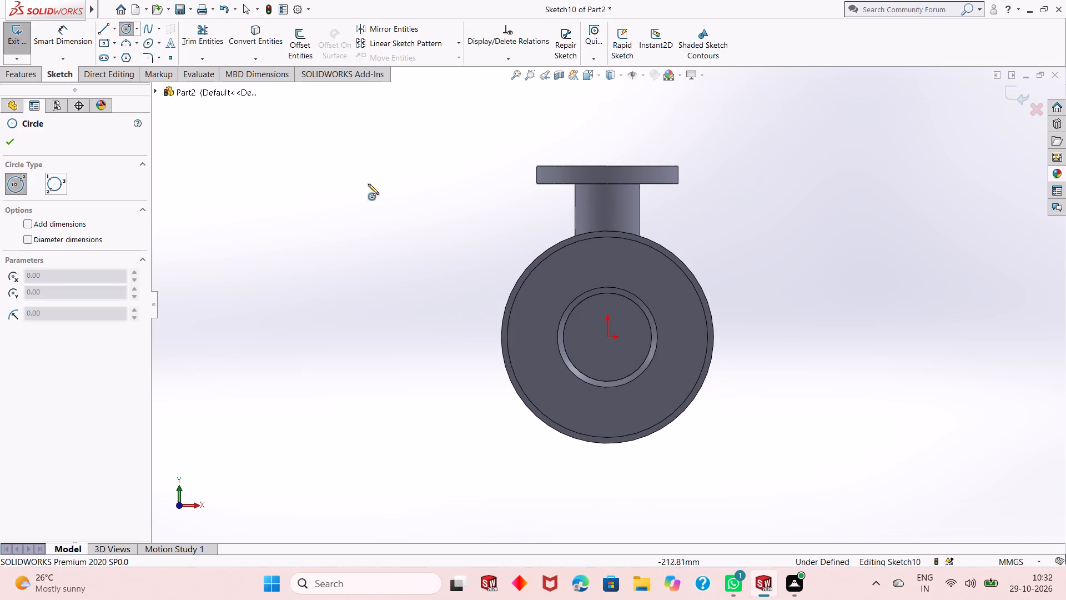
left_click(609, 338)
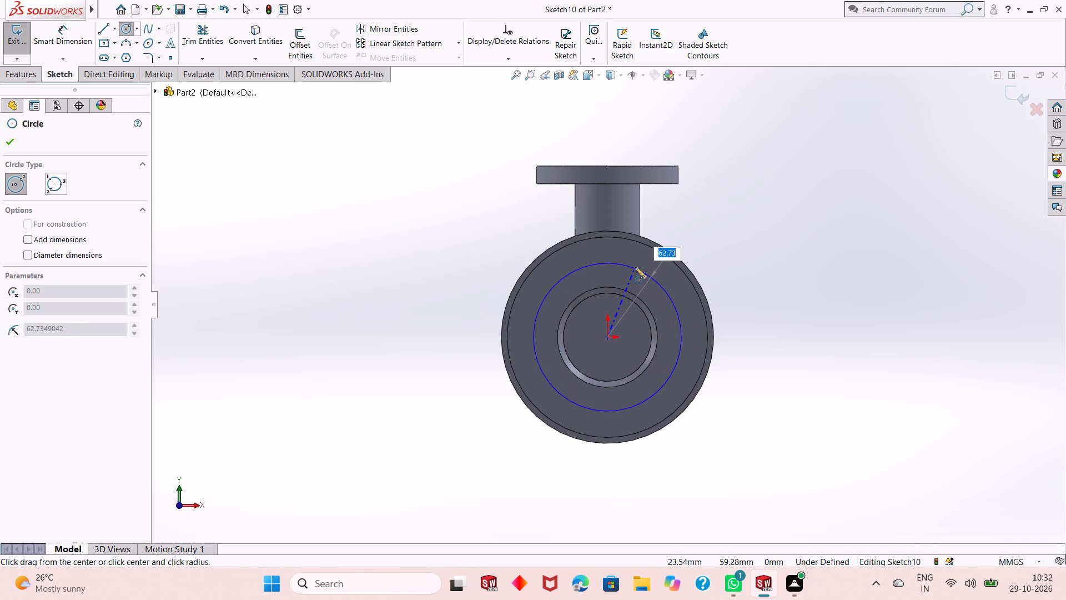
left_click(635, 267)
right_click(390, 249)
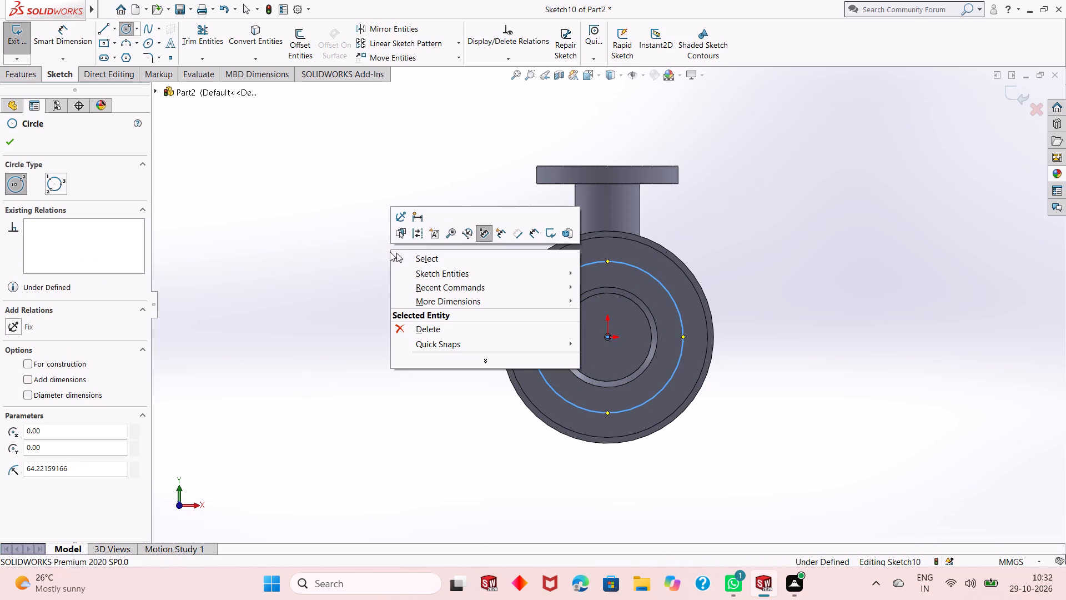
left_click(395, 258)
Dimension the sketched circle on the flange face with a diameter of 135 mm.
left_click(73, 40)
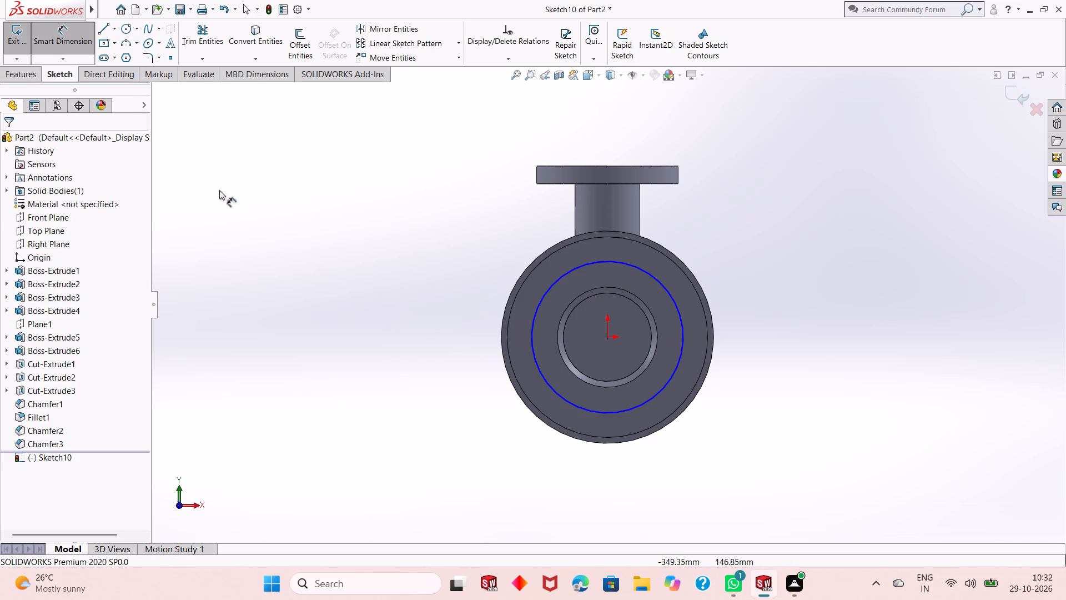
left_click(568, 404)
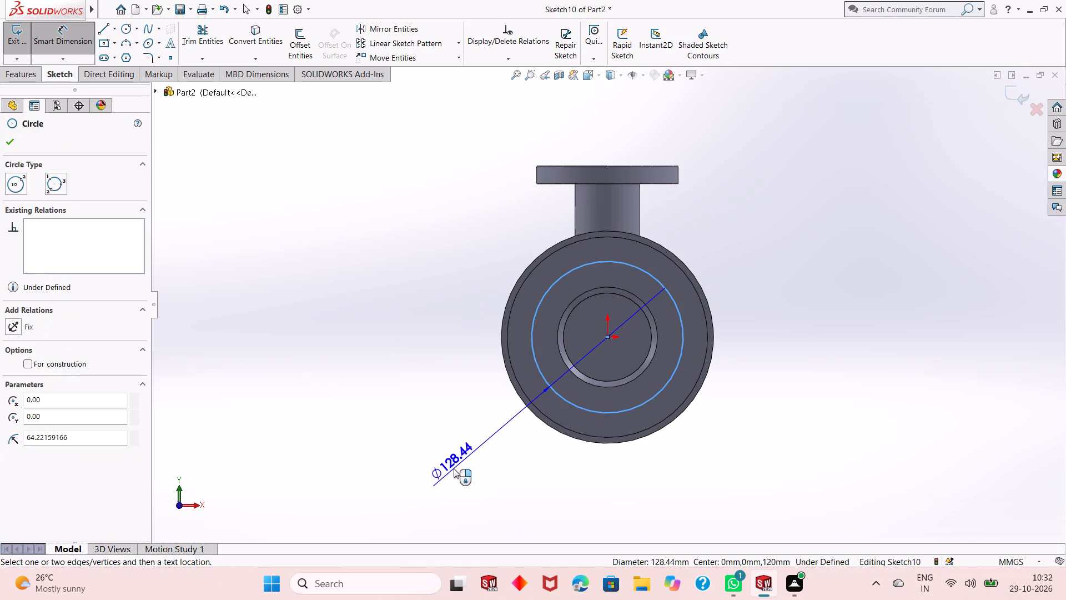
left_click(451, 471)
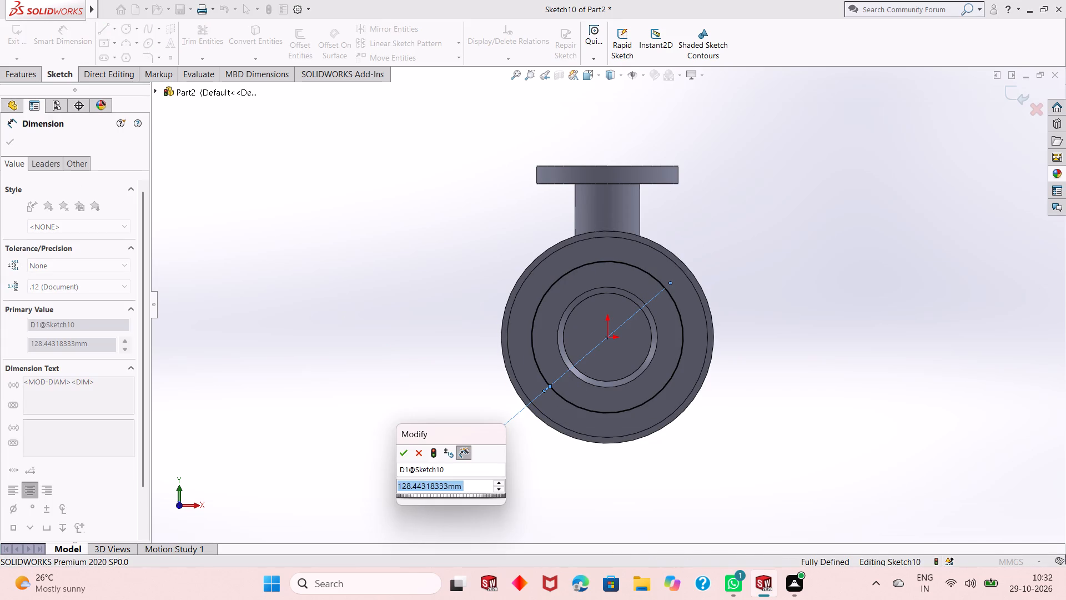
type("67")
type(".5")
type("+67.5")
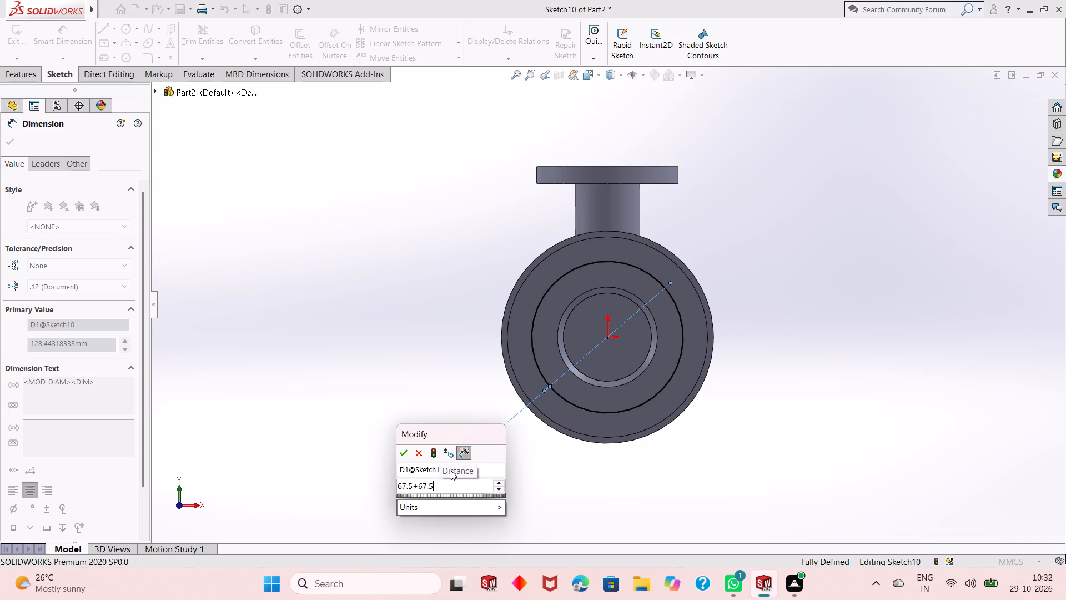
key("Return")
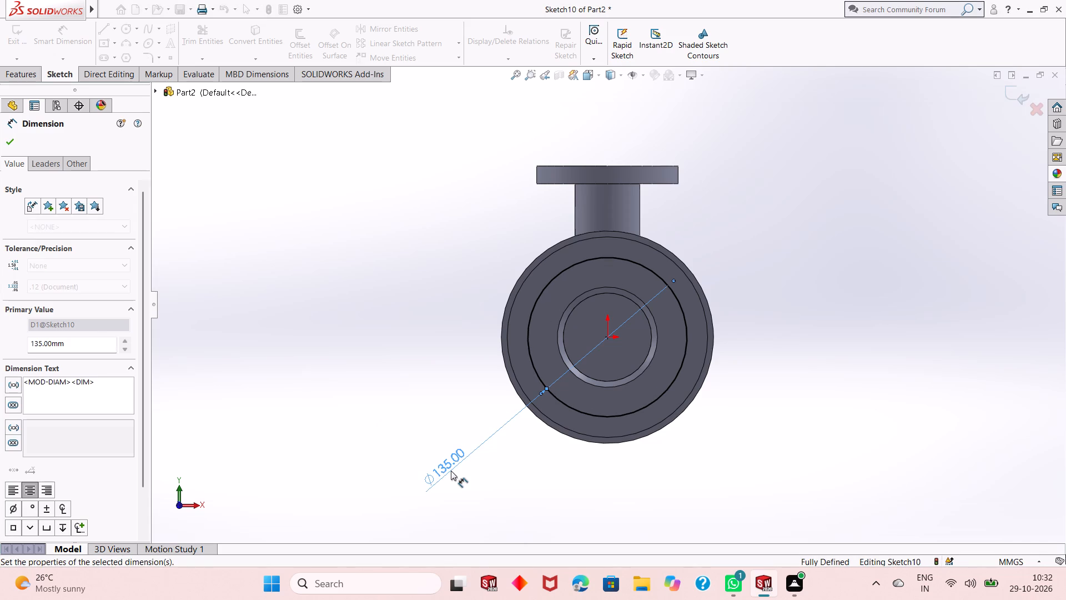
Convert the 135 mm circle on the front flange face to construction geometry.
right_click(368, 237)
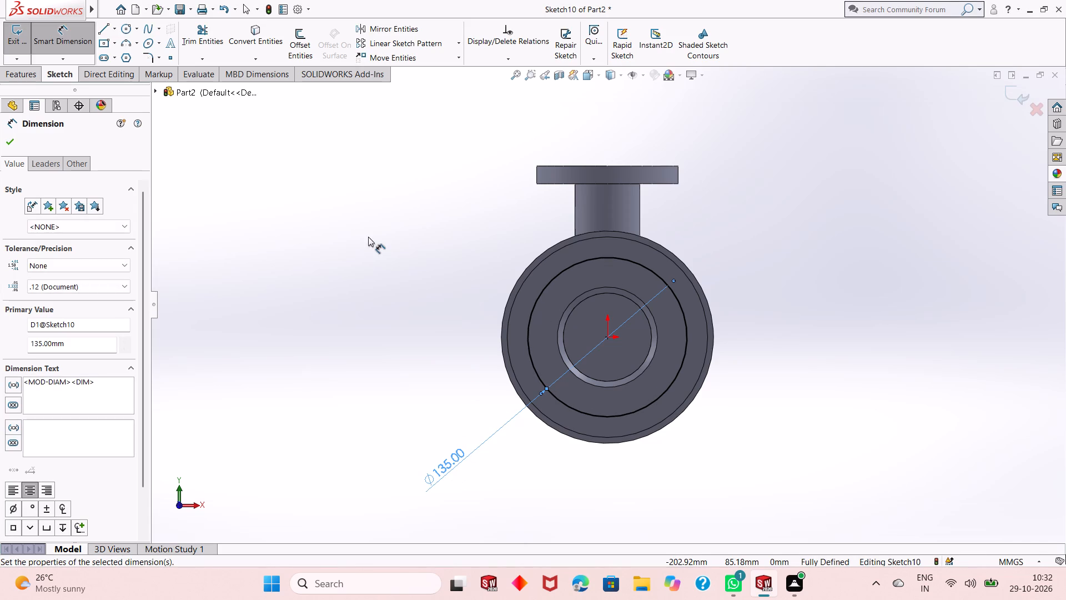
left_click(381, 267)
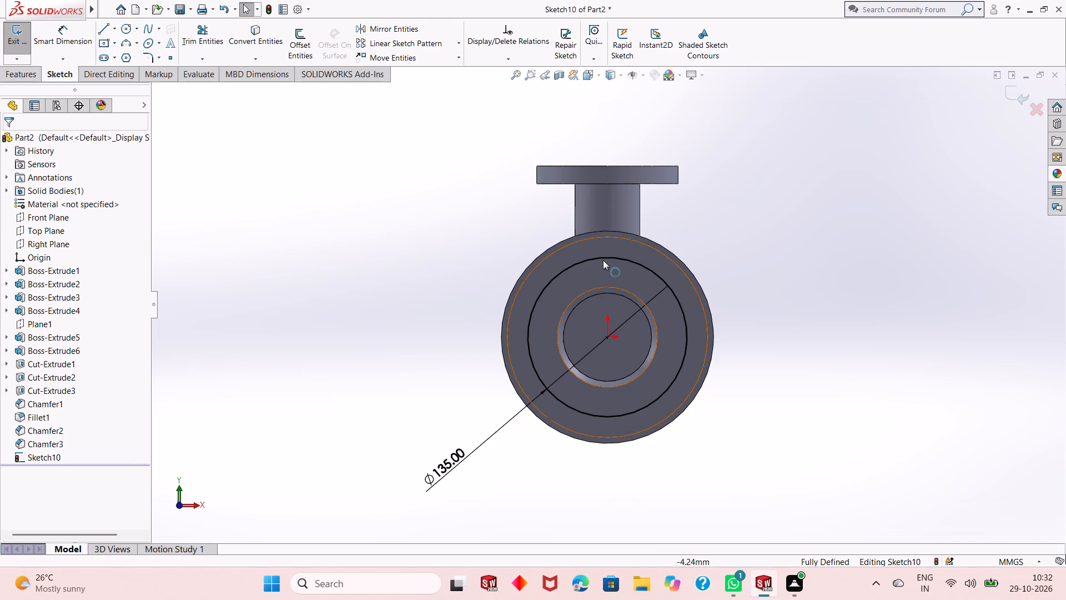
left_click(605, 257)
left_click(651, 228)
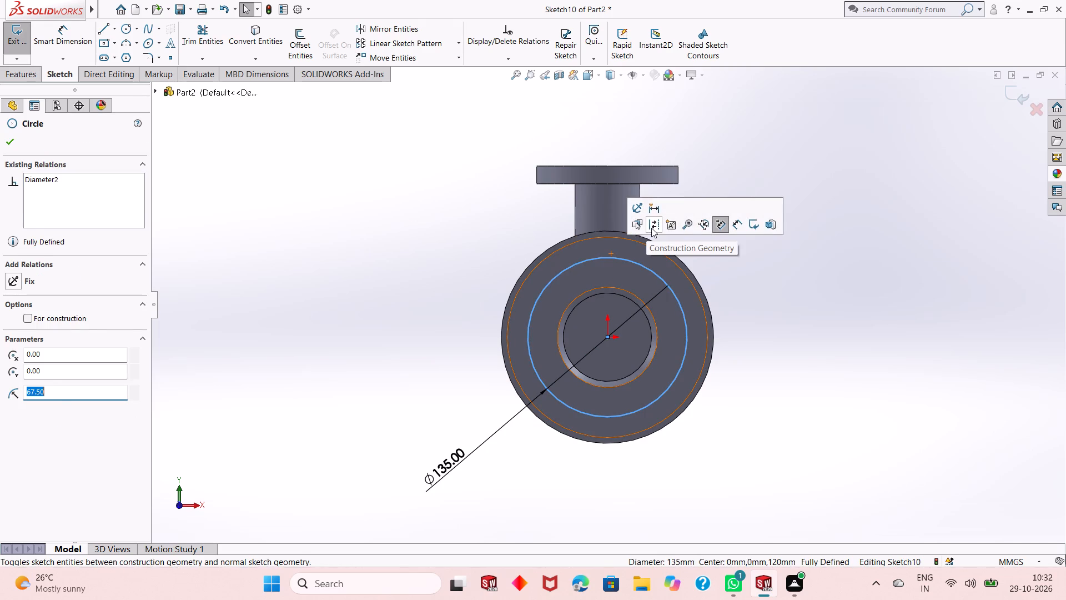
Draw a circle about 13.75 mm in diameter centred on the top quadrant of the 135 mm construction circle.
scroll(604, 338, "down", 3)
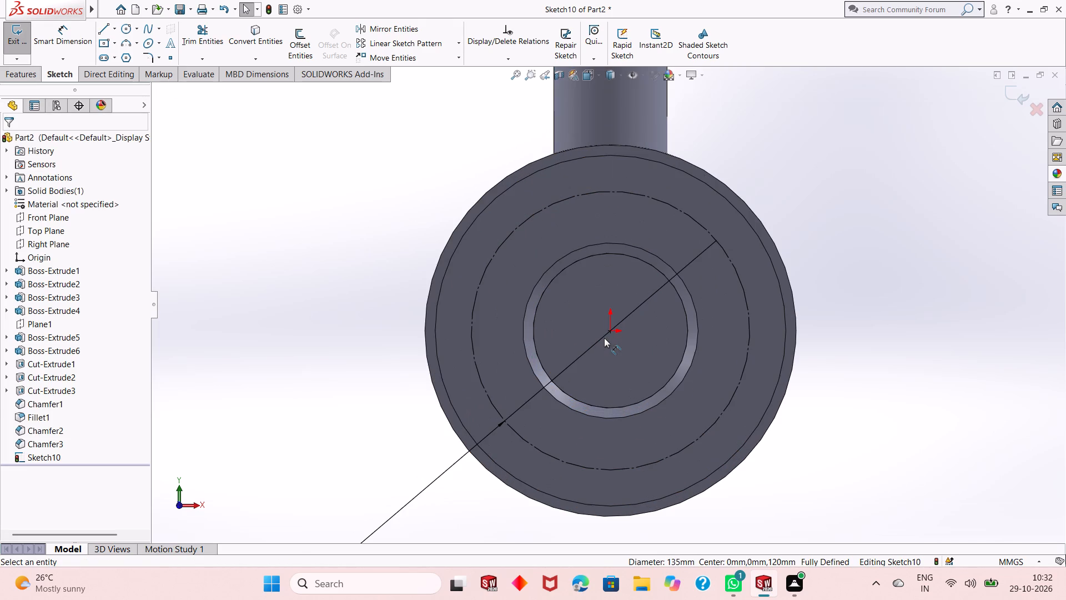
scroll(609, 388, "up", 3)
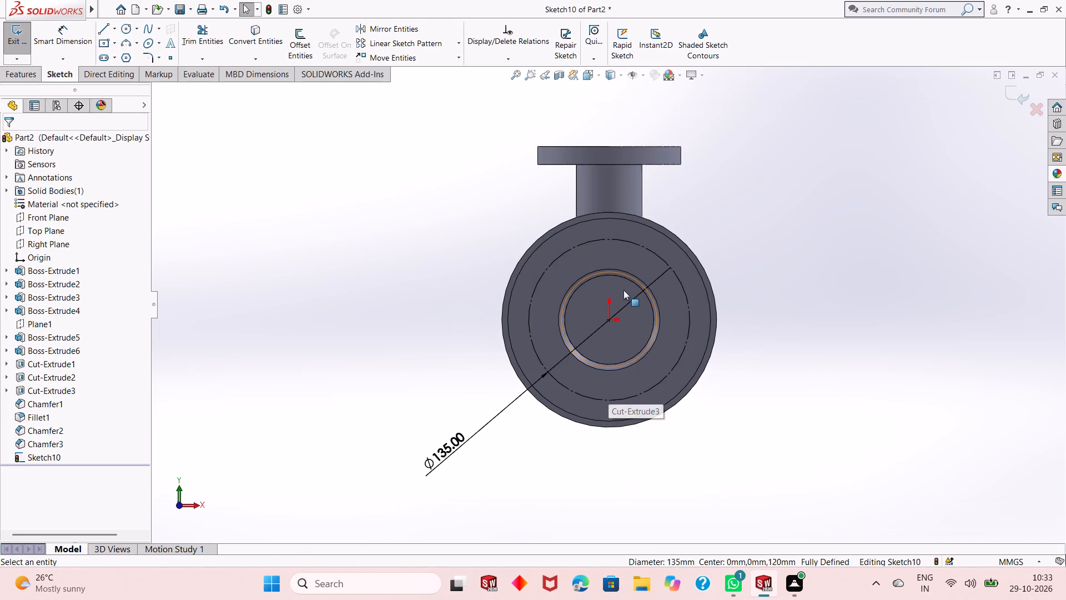
scroll(620, 283, "down", 2)
scroll(615, 322, "up", 1)
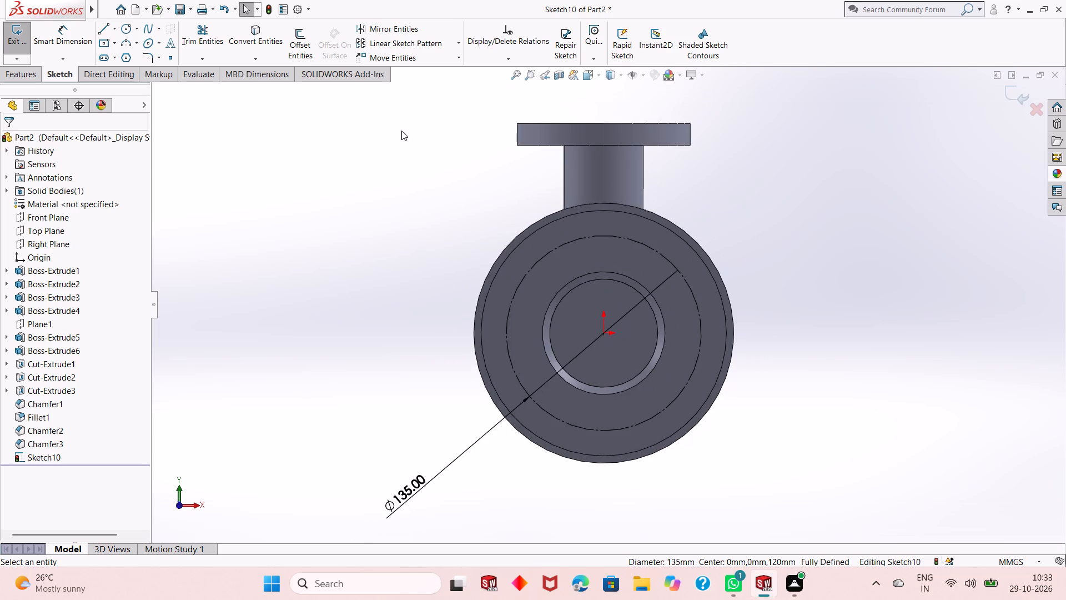
left_click(122, 31)
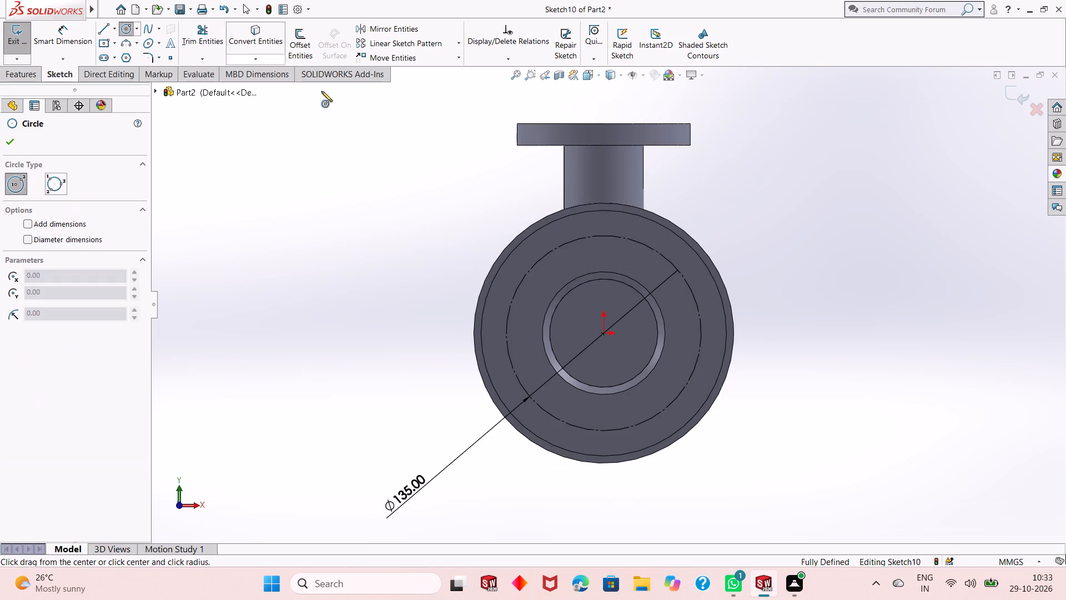
left_click(604, 238)
left_click(604, 246)
right_click(426, 204)
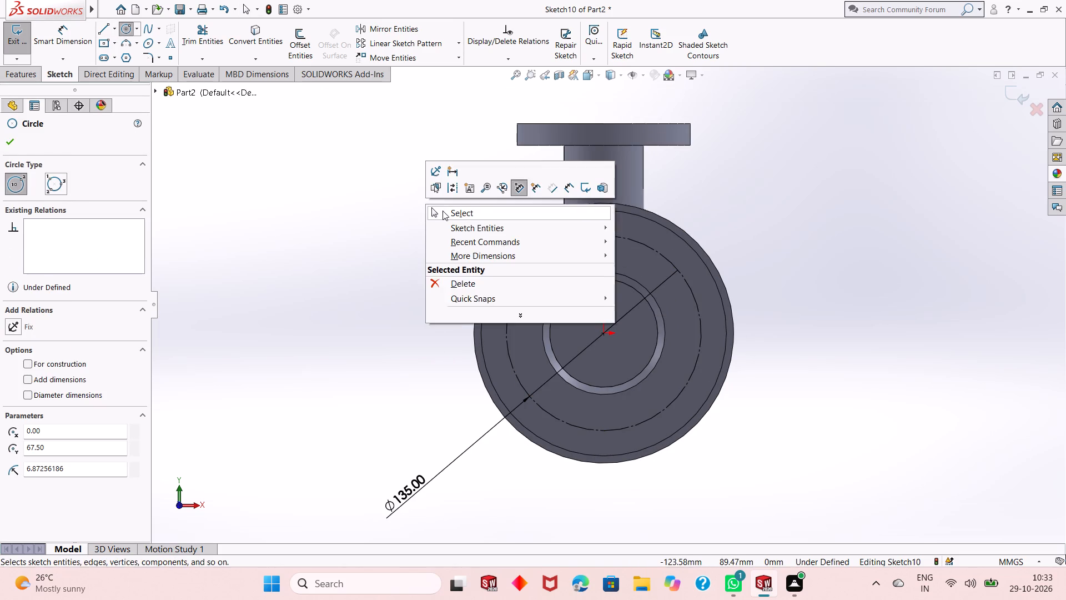
left_click(444, 212)
Dimension the small circle with a diameter of 15 mm.
left_click(39, 36)
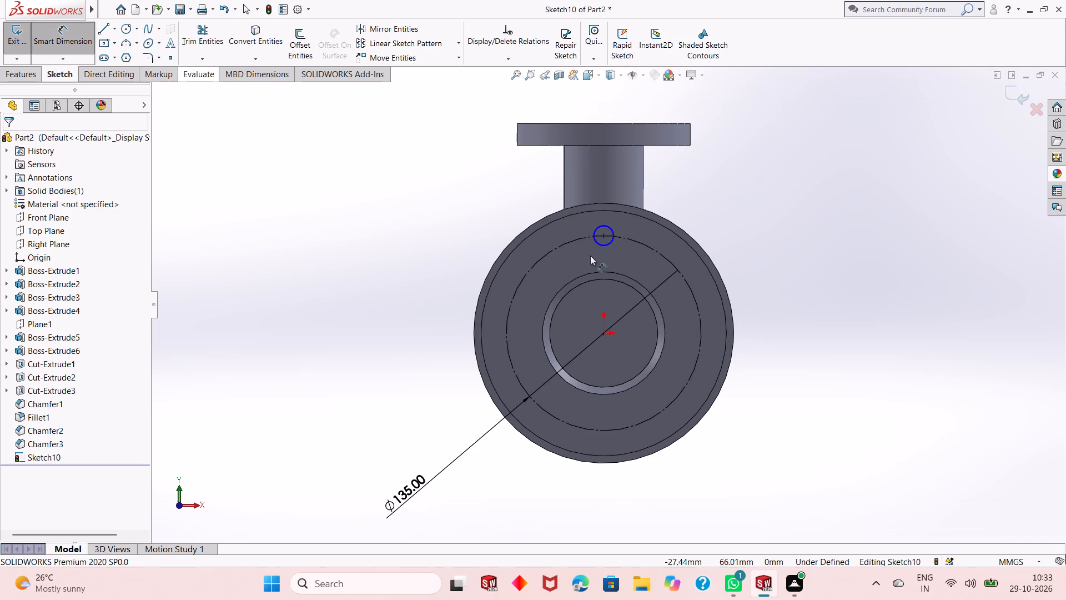
left_click(601, 246)
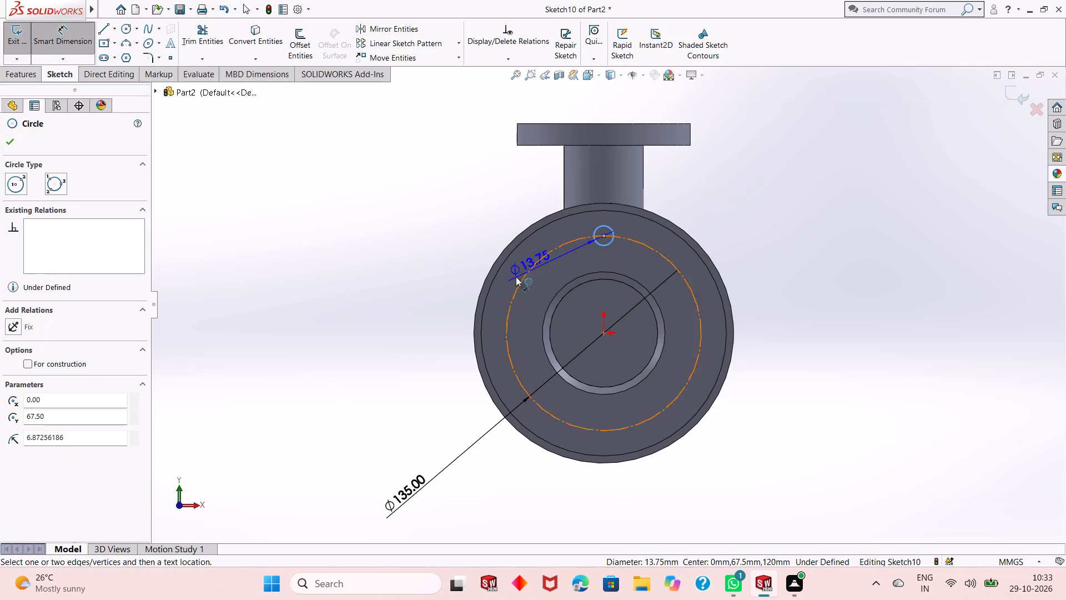
left_click(419, 318)
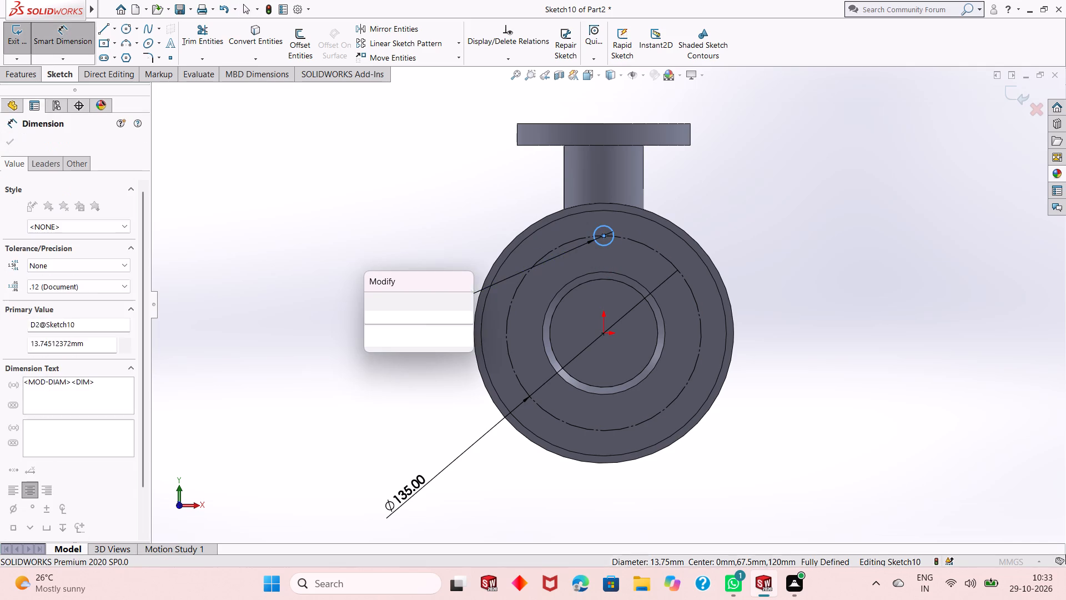
type("15")
key("Return")
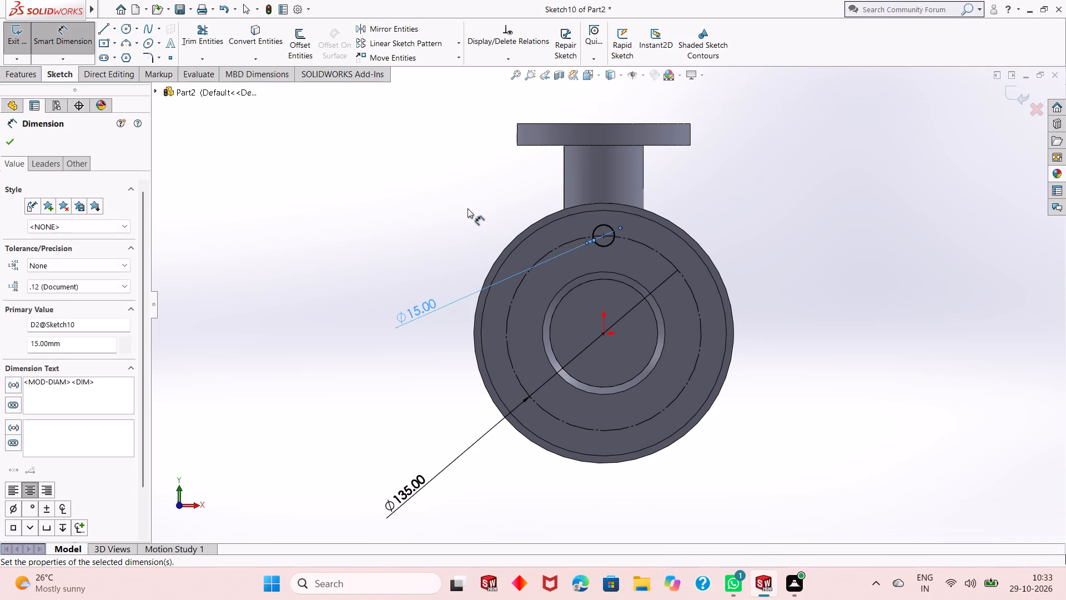
right_click(370, 179)
left_click(403, 214)
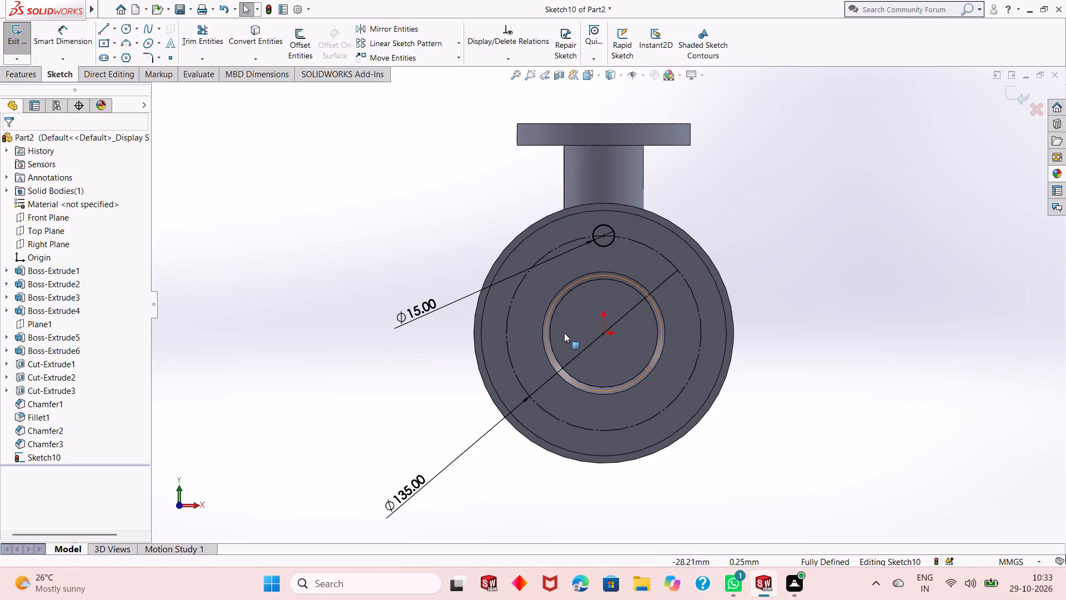
Create a circular sketch pattern of the 15 mm circle about the origin with 8 equally spaced instances over 360 degrees.
left_click(611, 245)
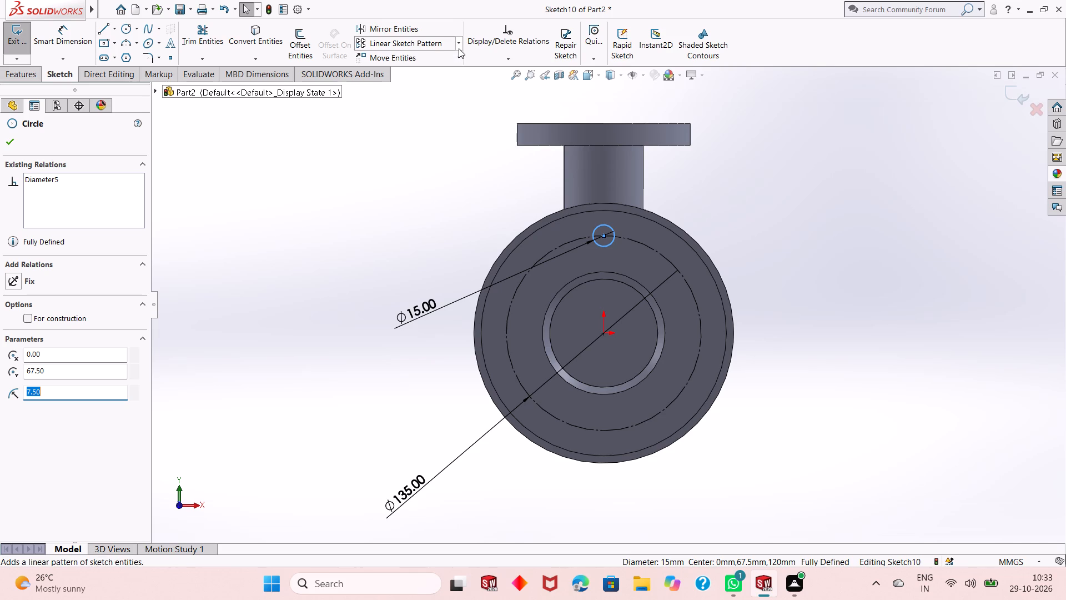
left_click(459, 48)
left_click(456, 71)
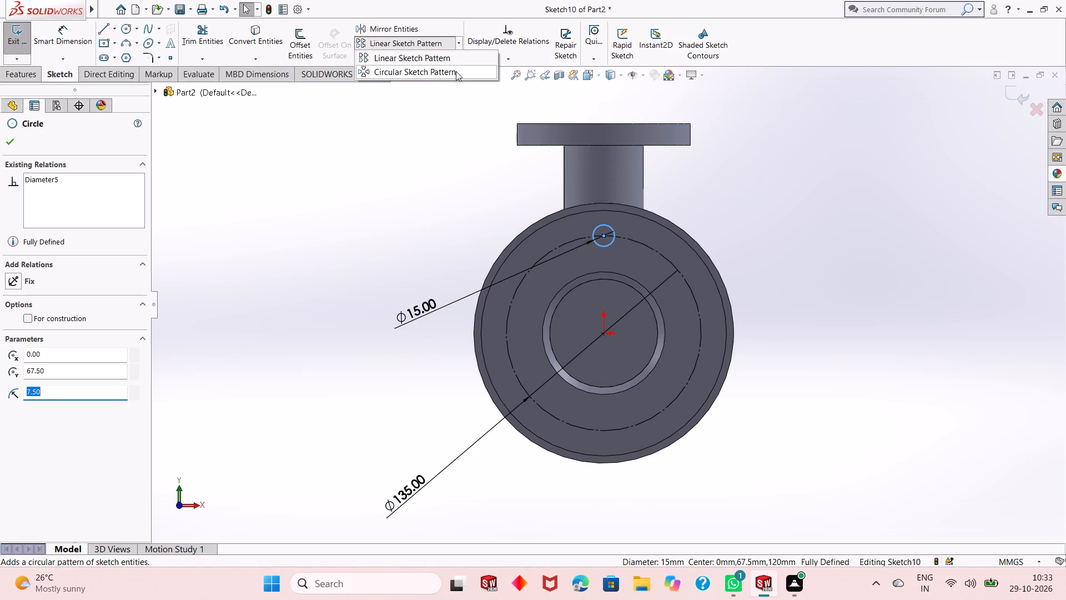
double_click(34, 317)
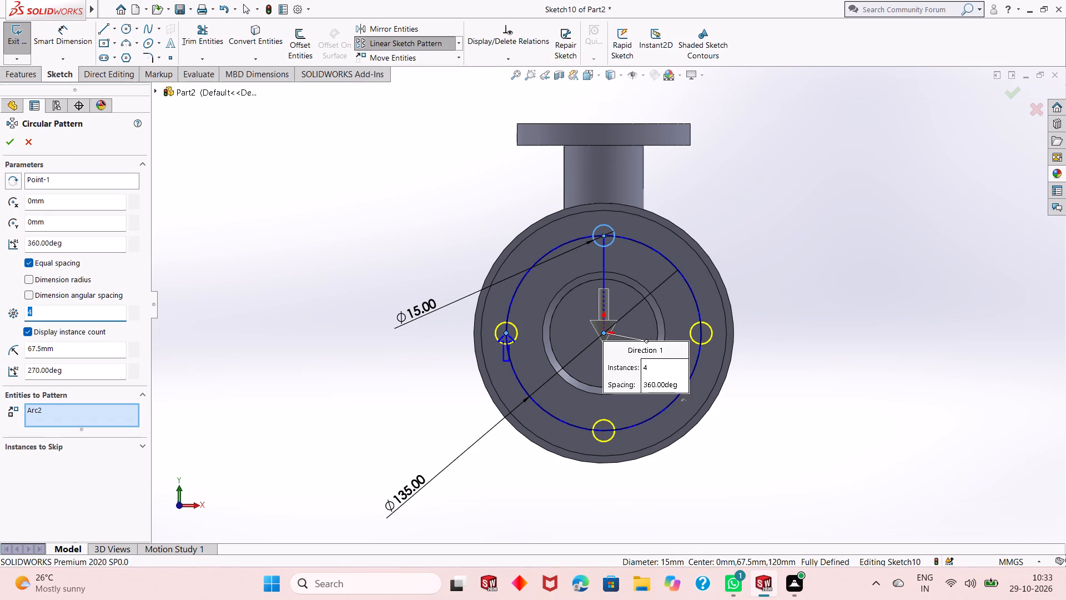
key("8")
key("Return")
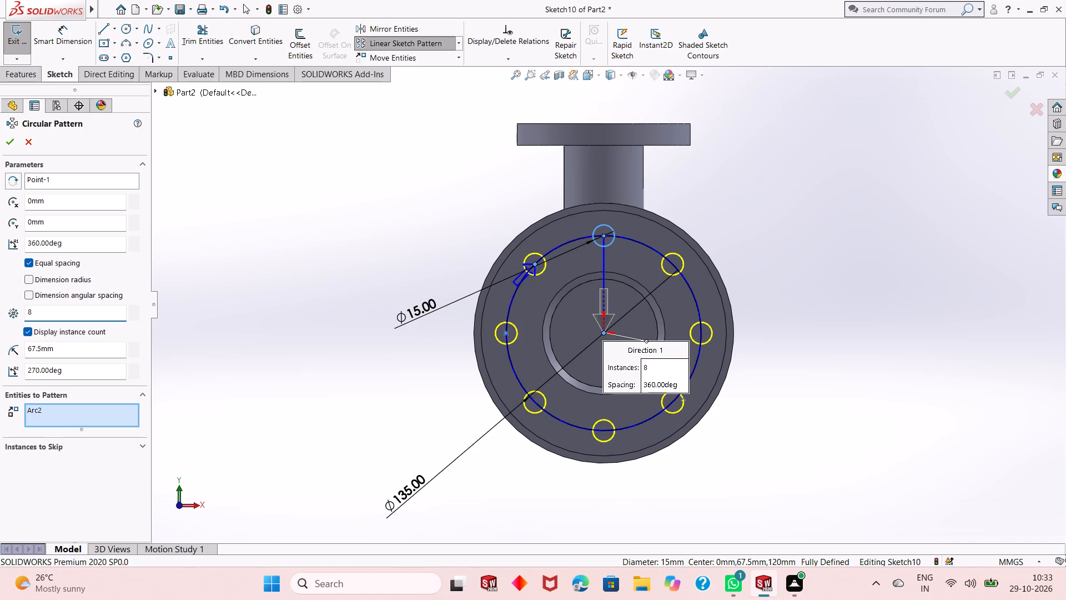
left_click(14, 147)
left_click(410, 253)
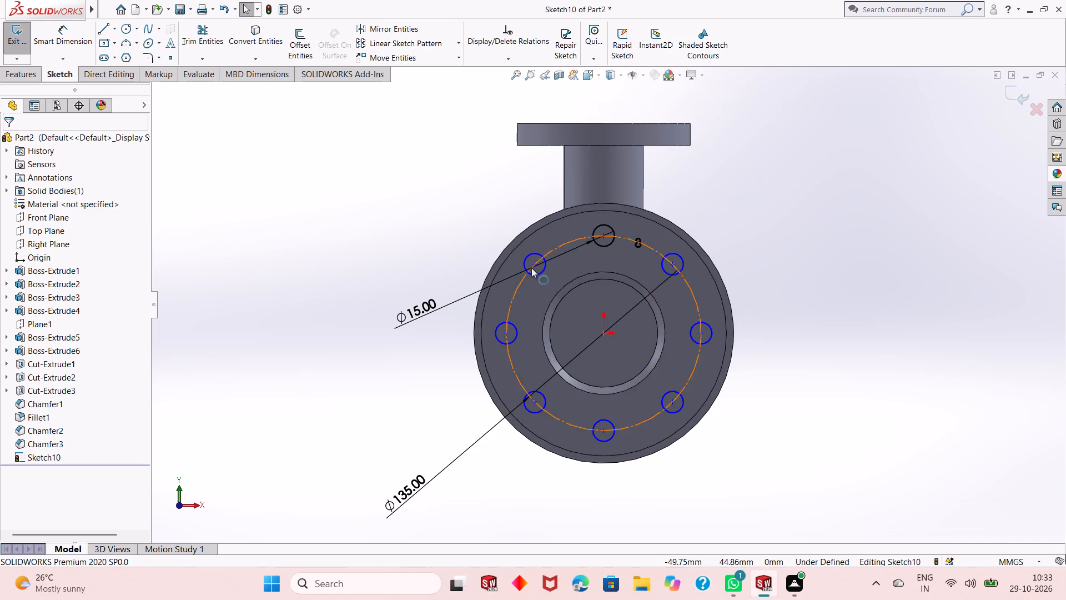
Make the centre of the patterned circle at the upper left of the flange coincident with the 135 mm construction circle.
scroll(566, 293, "down", 3)
scroll(612, 345, "down", 2)
scroll(621, 363, "up", 2)
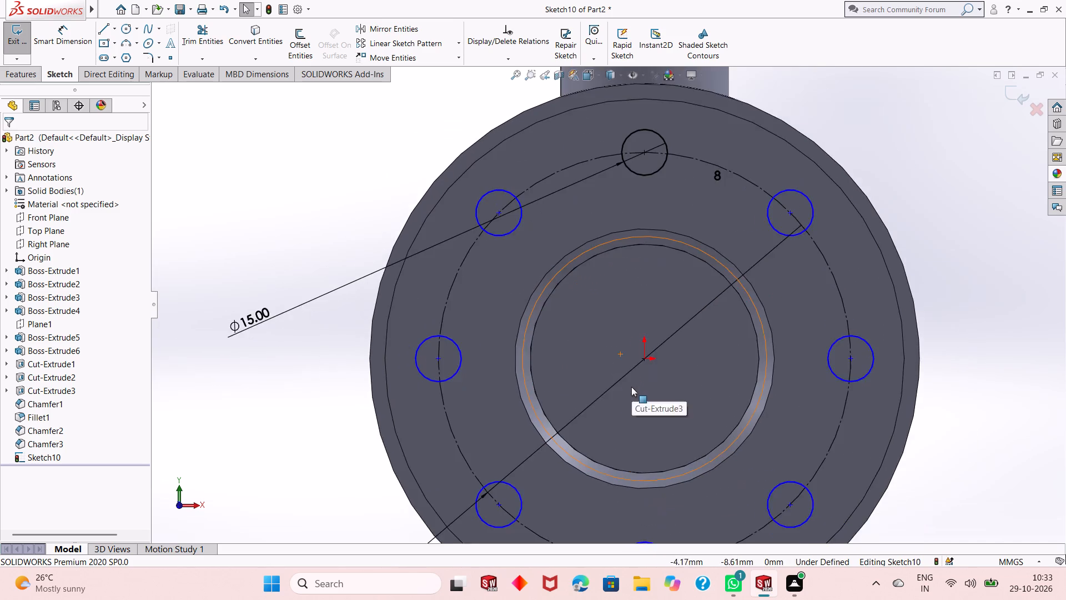
middle_click_drag(631, 387, 617, 396)
scroll(617, 396, "up", 1)
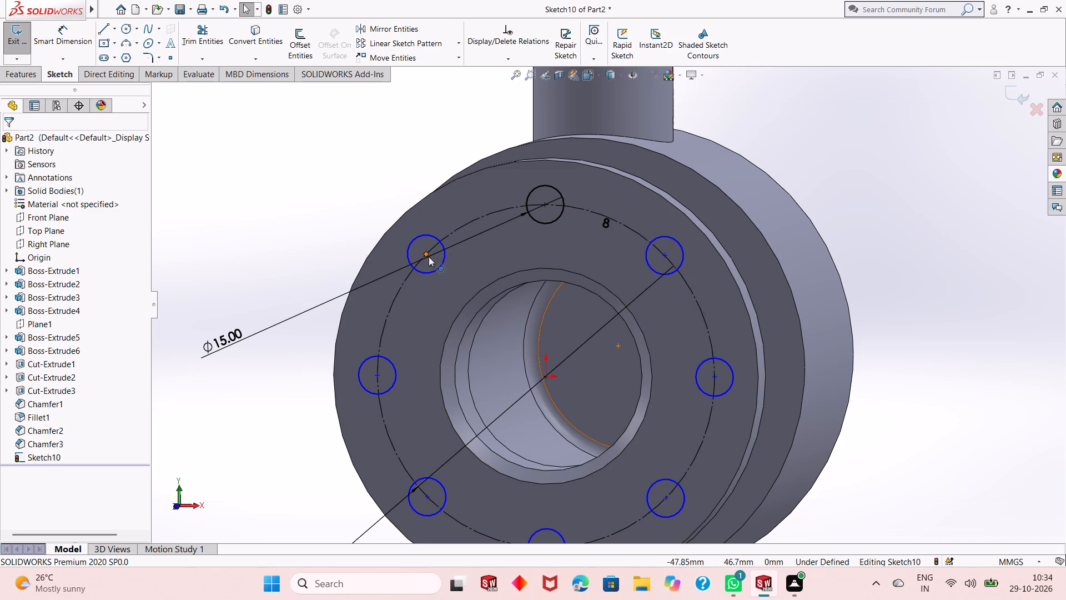
left_click(429, 257)
left_click(464, 225, "ctrl")
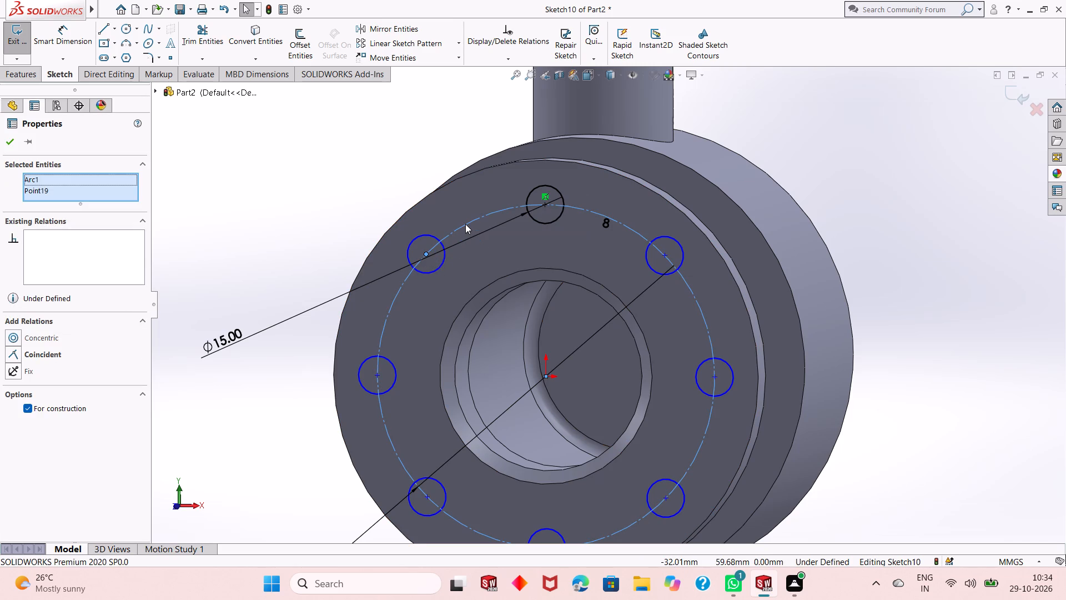
left_click(514, 172)
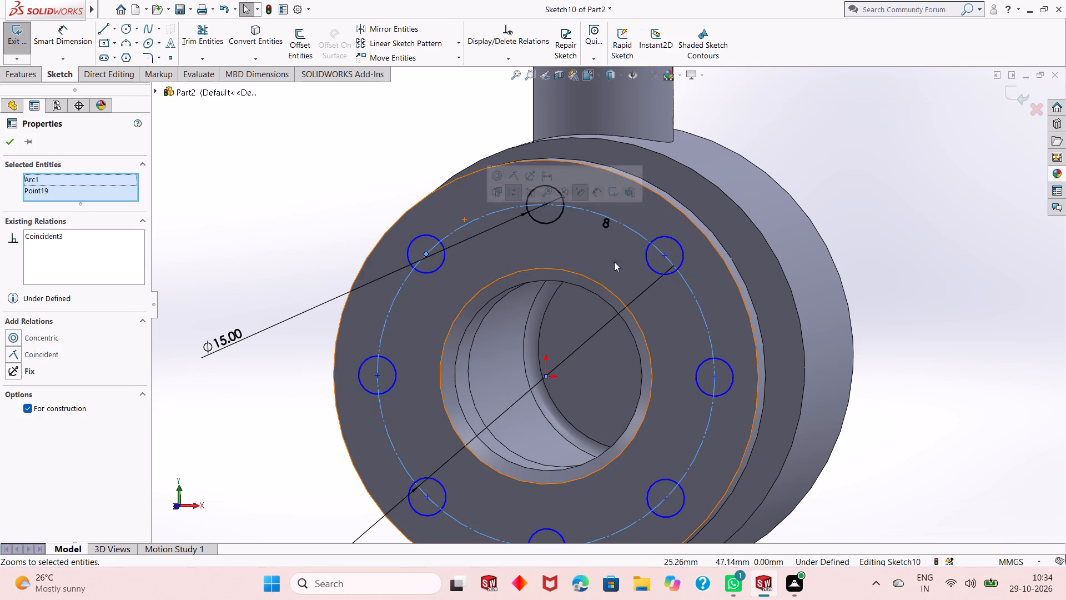
scroll(622, 312, "up", 1)
scroll(625, 512, "down", 1)
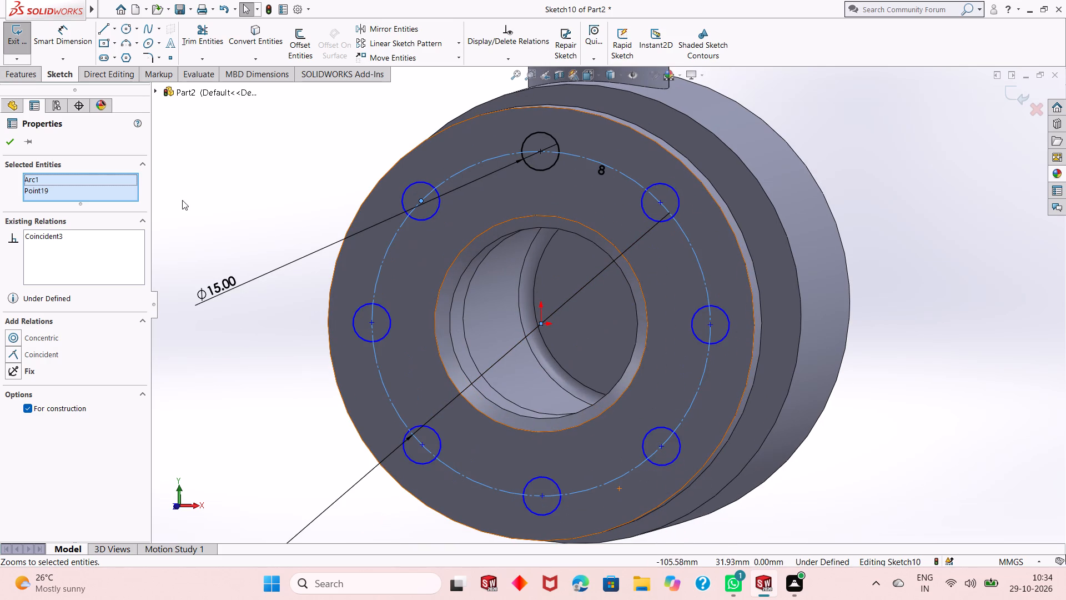
left_click(14, 144)
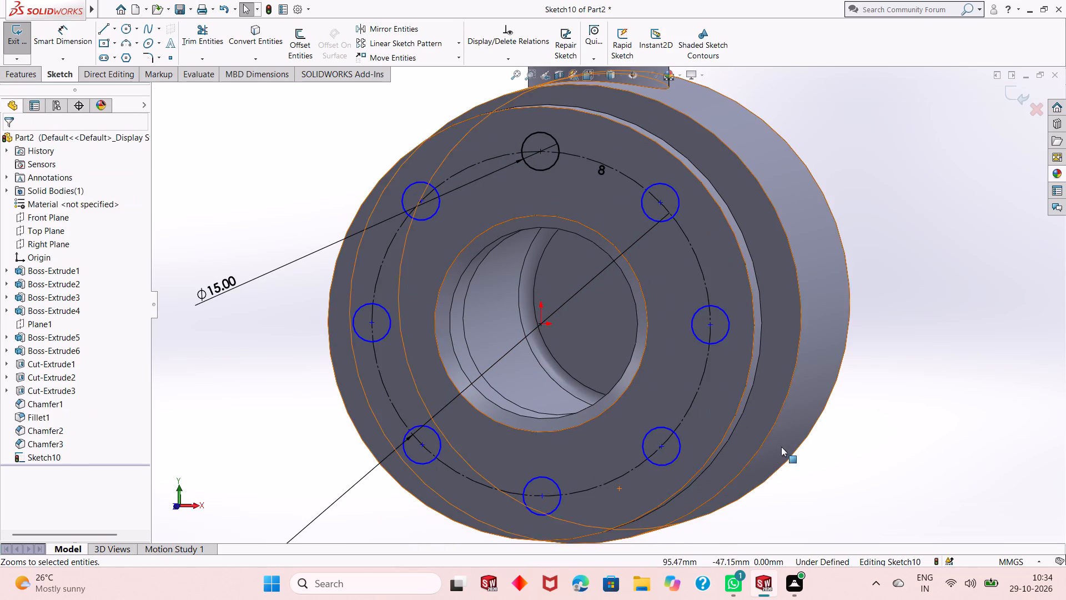
Make the centre of the patterned circle at the lower right of the flange coincident with the 135 mm construction circle.
left_click(662, 447)
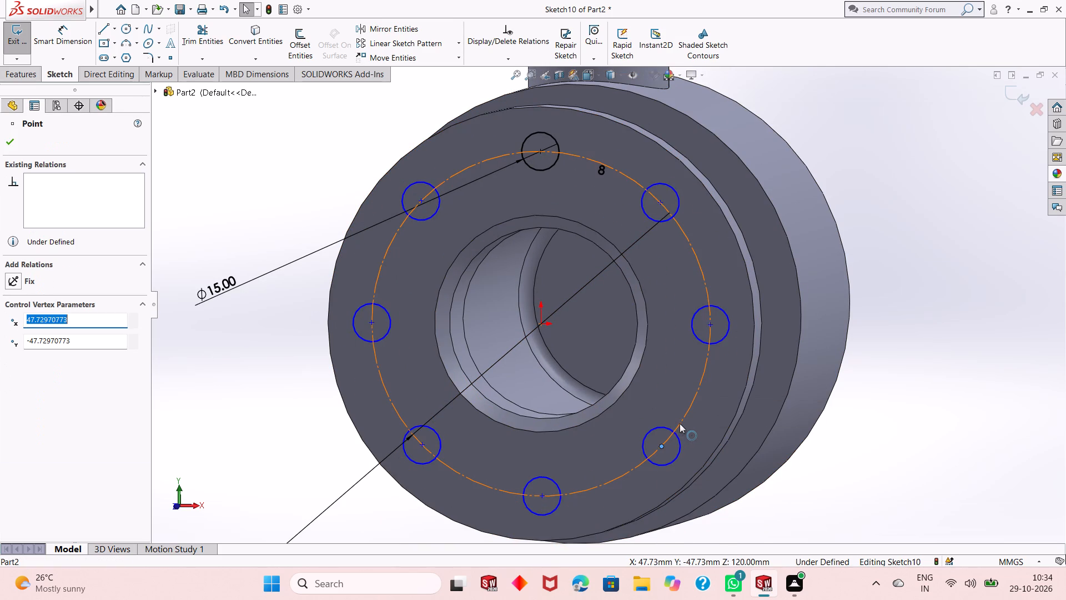
left_click(680, 423, "ctrl")
left_click(730, 374)
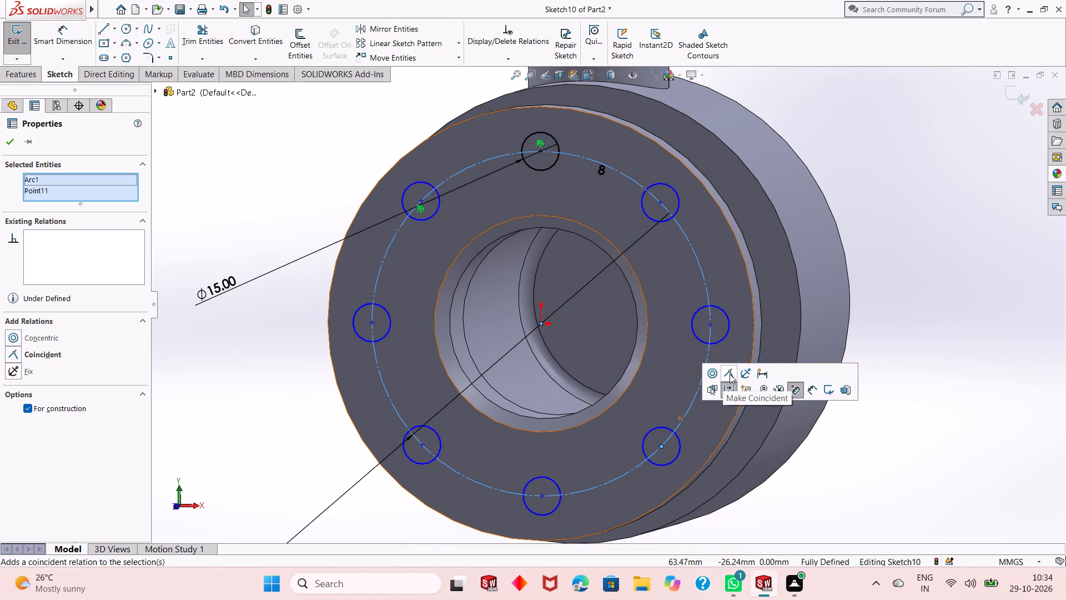
left_click(9, 138)
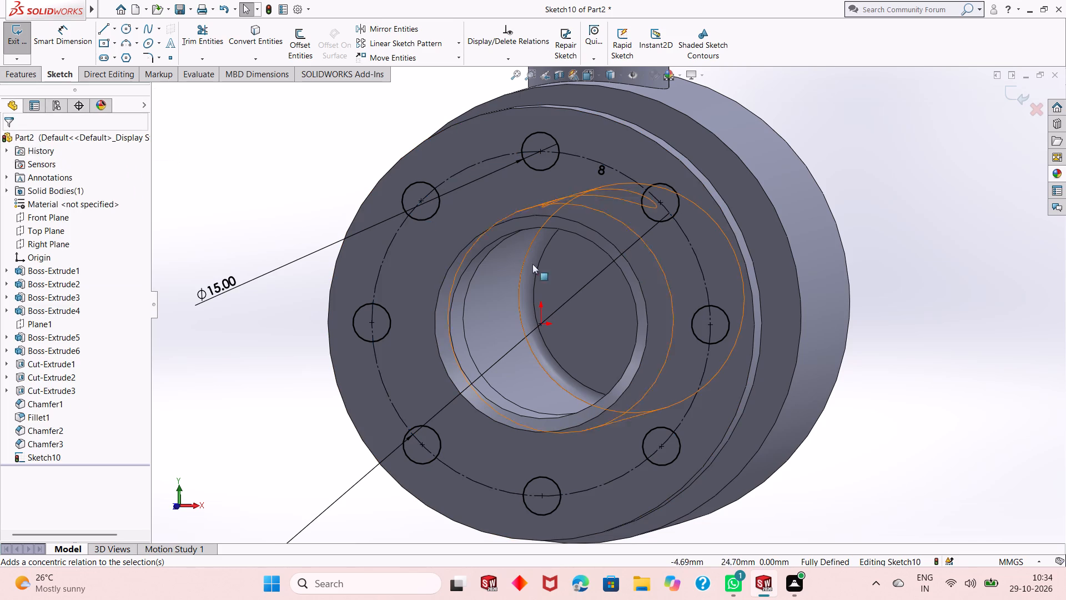
Cut-extrude the eight 15 mm circles through the front flange with the Up To Next end condition.
scroll(534, 269, "up", 1)
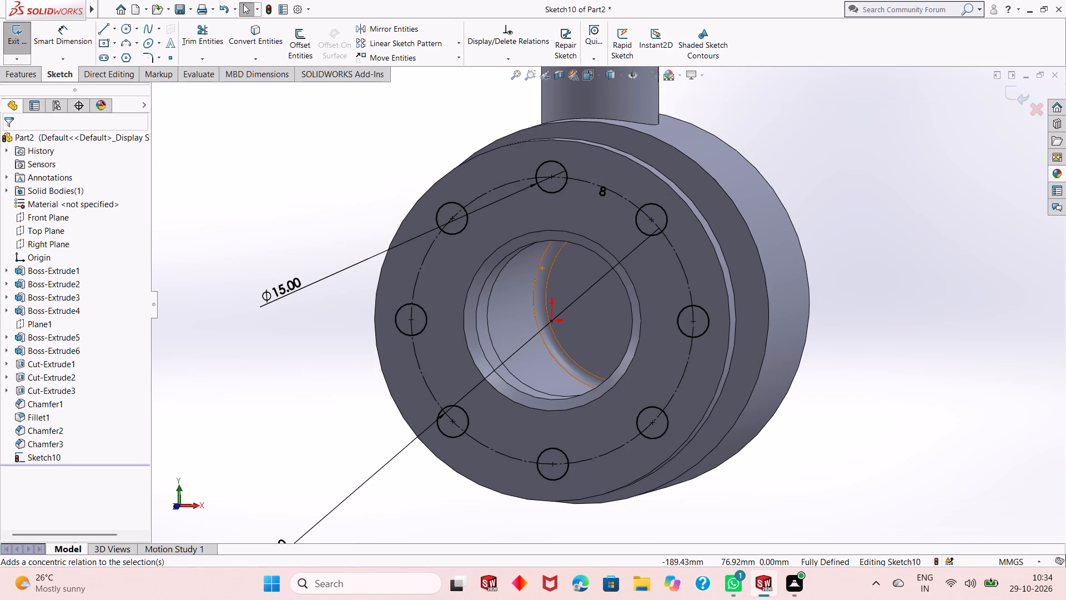
left_click(33, 78)
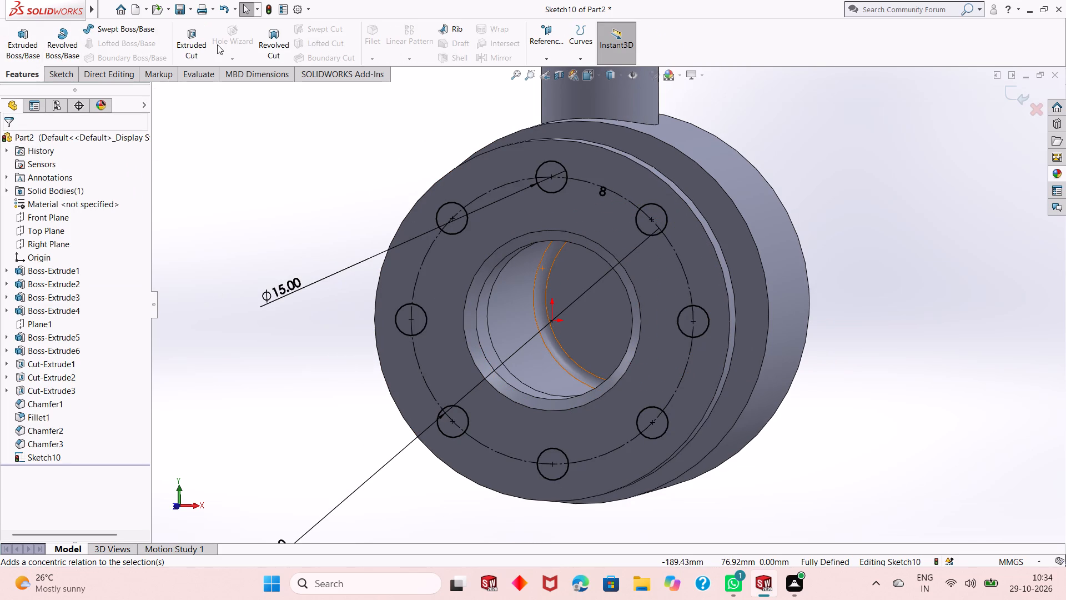
left_click(194, 46)
middle_click_drag(669, 257, 655, 263)
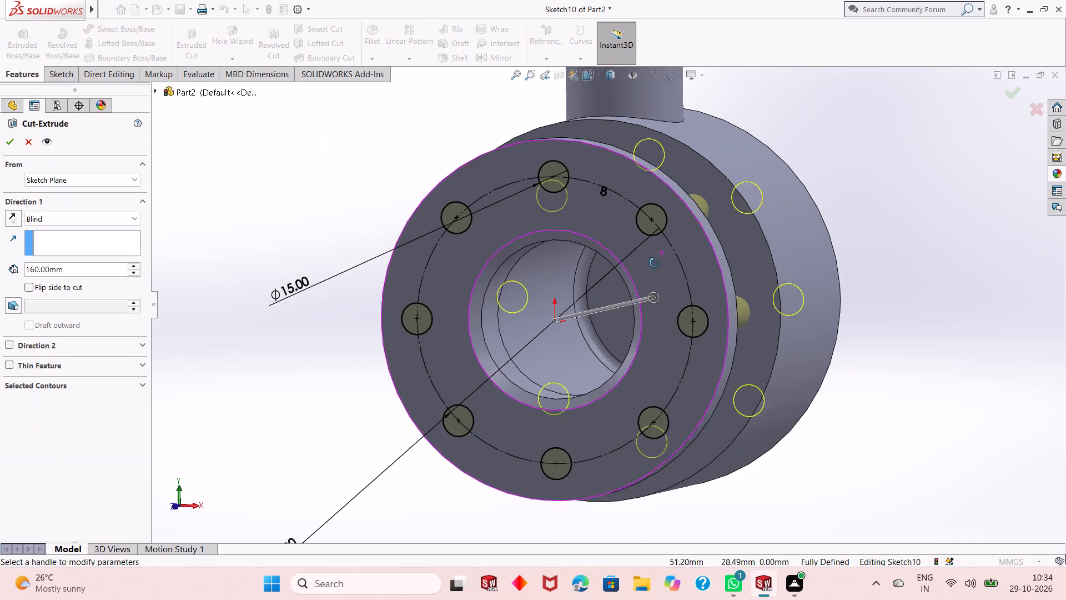
middle_click_drag(655, 263, 630, 276)
left_click(86, 219)
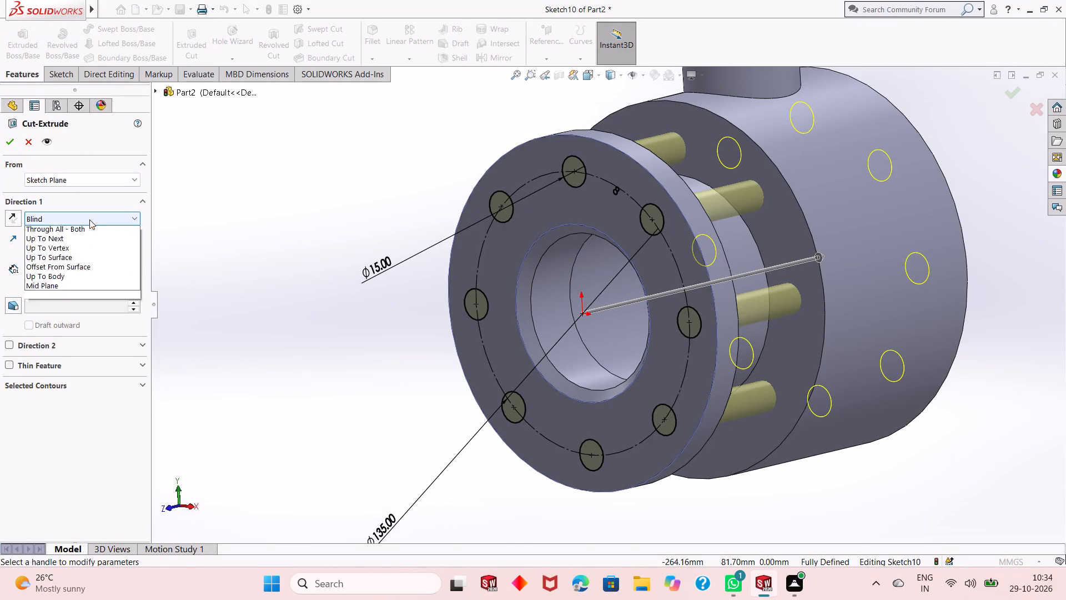
left_click(102, 261)
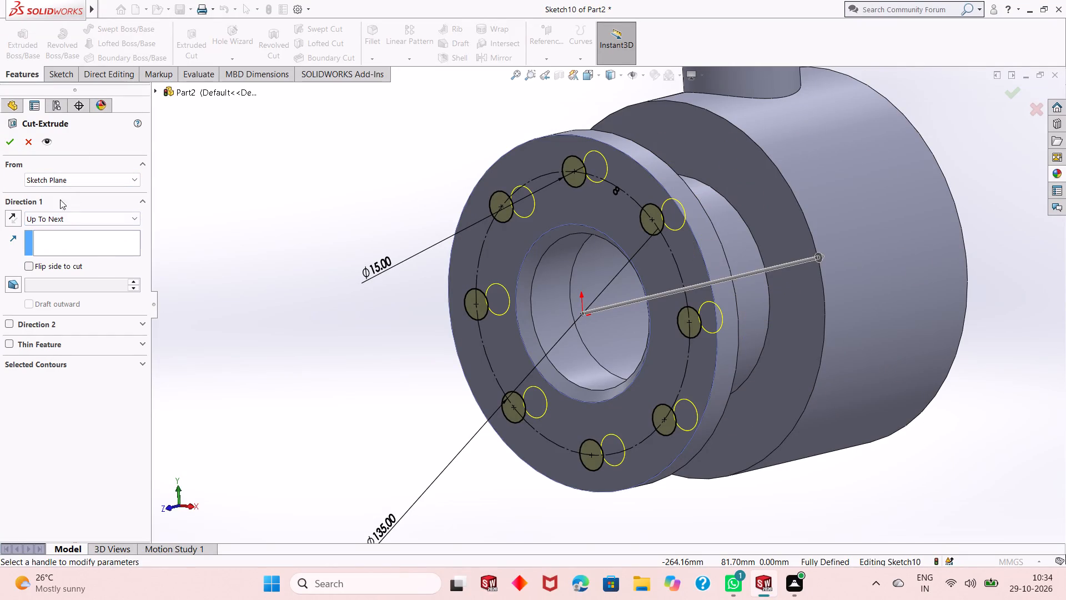
left_click(7, 141)
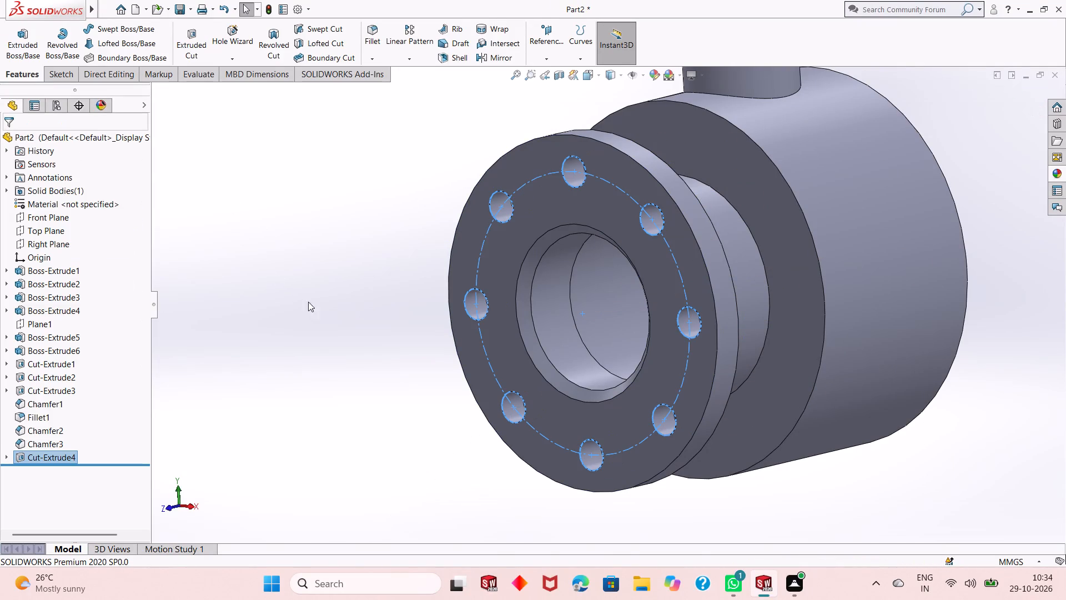
left_click(324, 308)
Start a sketch on the top face of the top branch's flange and view it face-on.
scroll(453, 353, "up", 1)
scroll(539, 373, "up", 4)
scroll(697, 210, "down", 2)
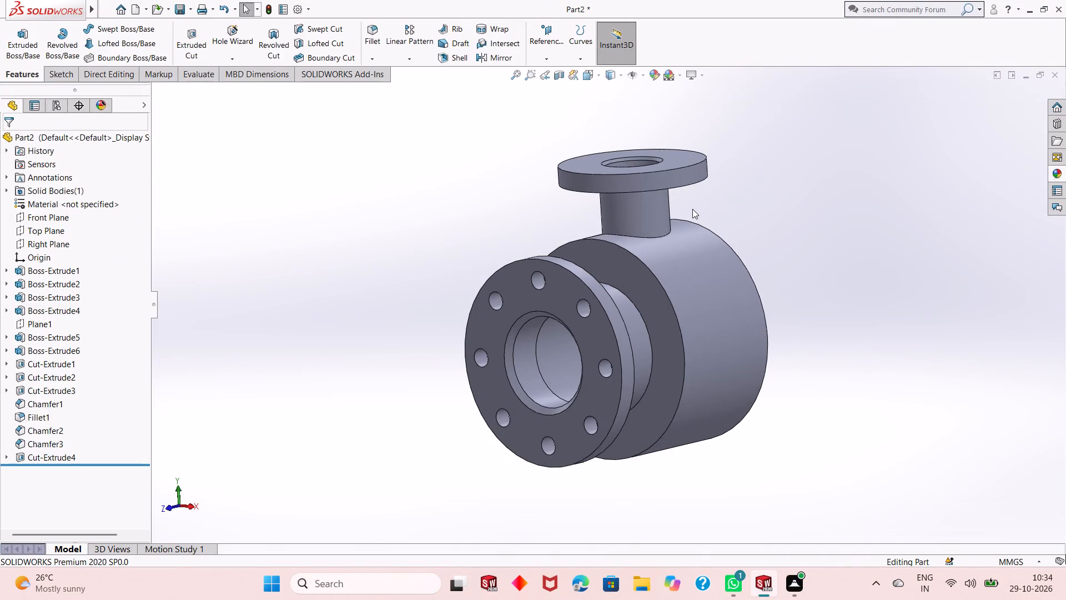
middle_click_drag(692, 210, 693, 323)
left_click(683, 208)
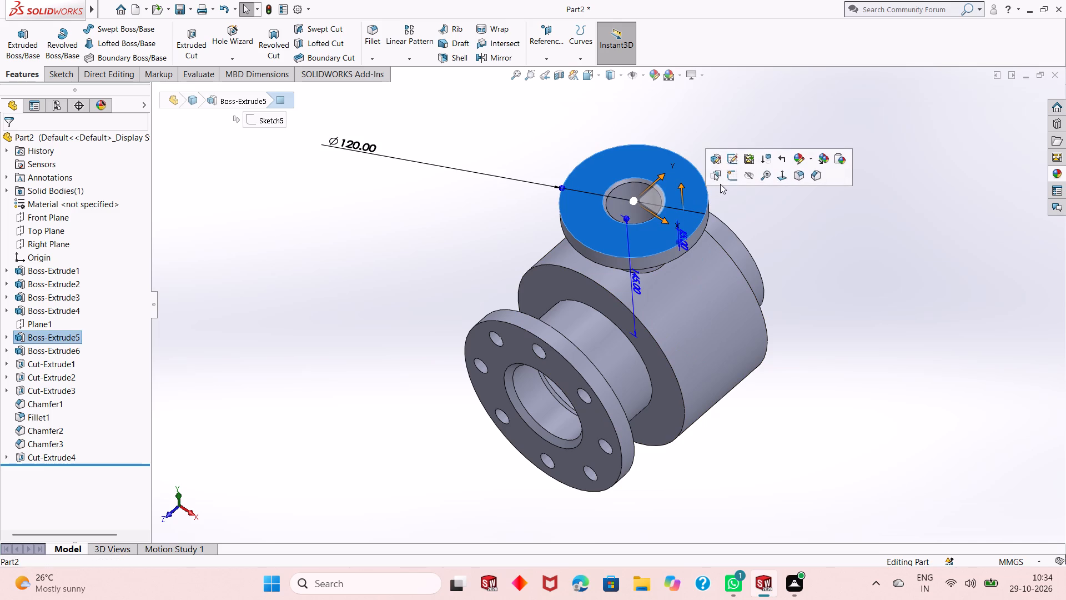
left_click(731, 179)
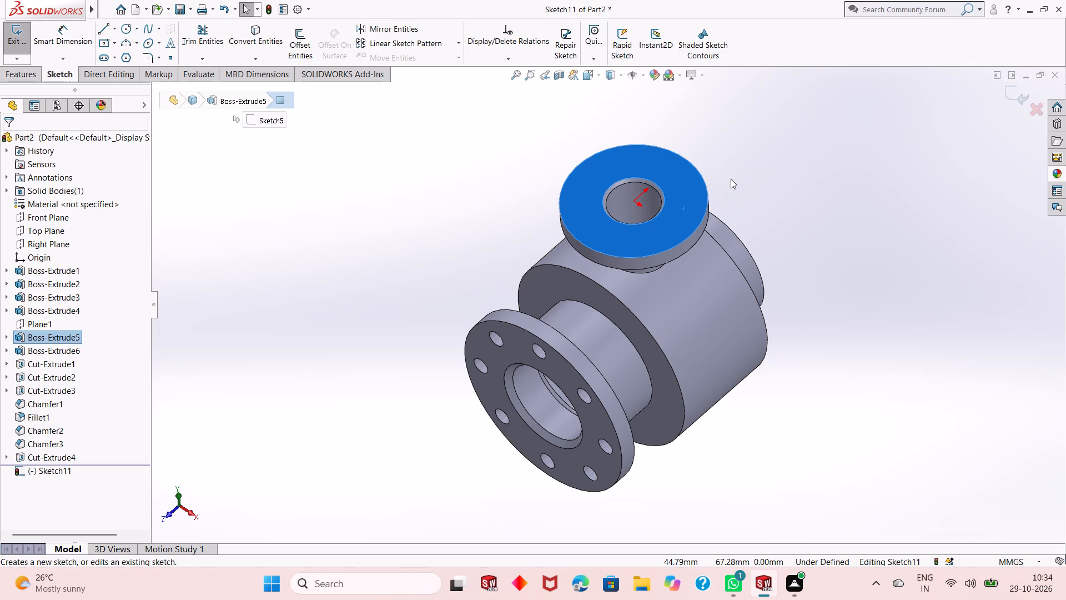
key("ctrl+8")
scroll(729, 199, "up", 1)
left_click(979, 243)
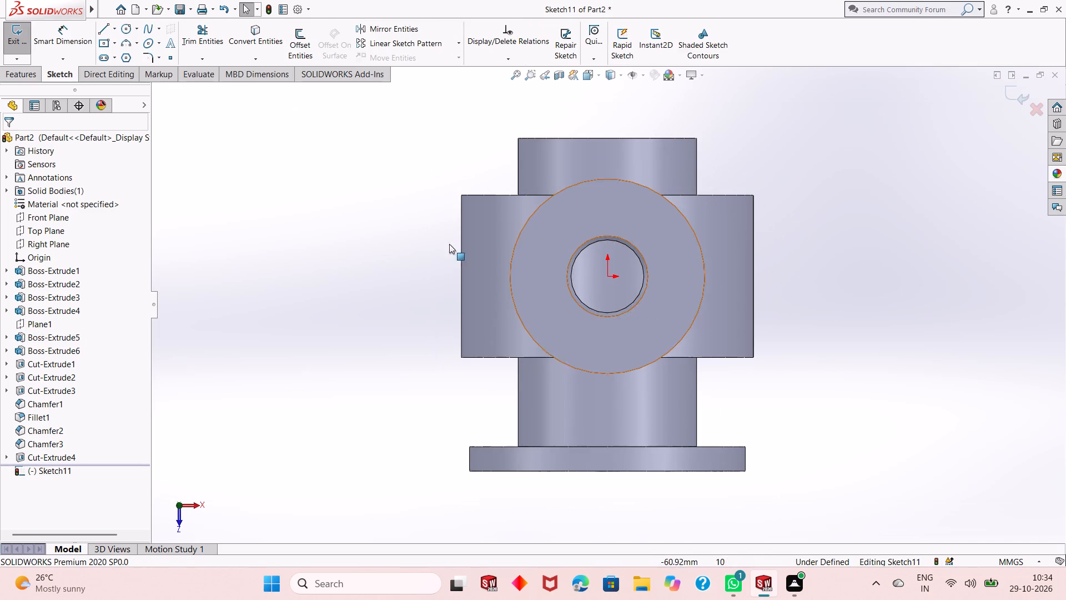
Sketch a circle about 84 mm in diameter centred on the origin, between the flange's bore and outer edge.
left_click(125, 28)
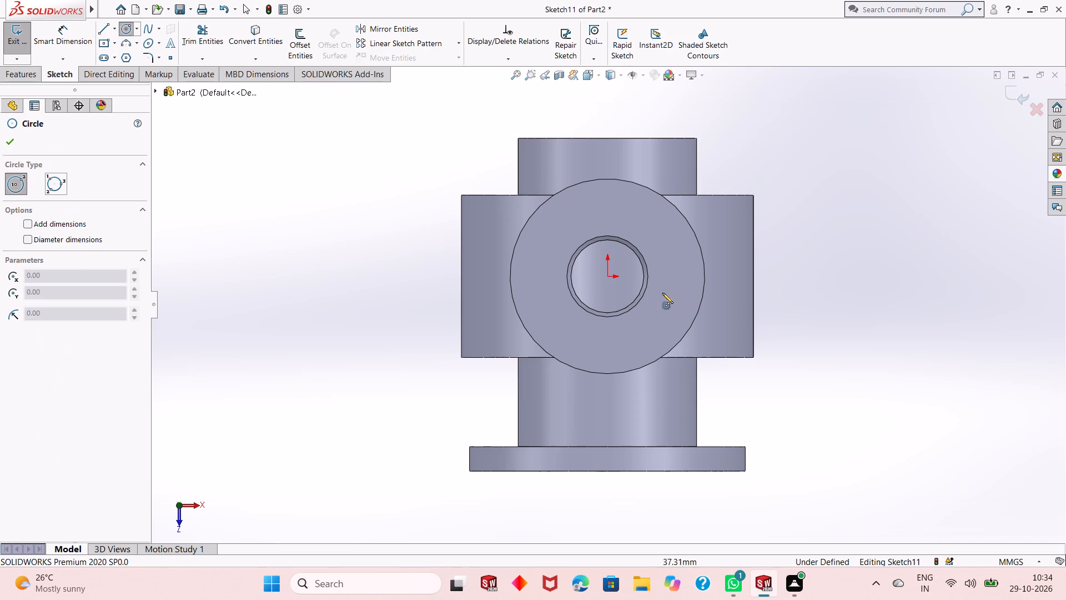
left_click(606, 277)
left_click(620, 209)
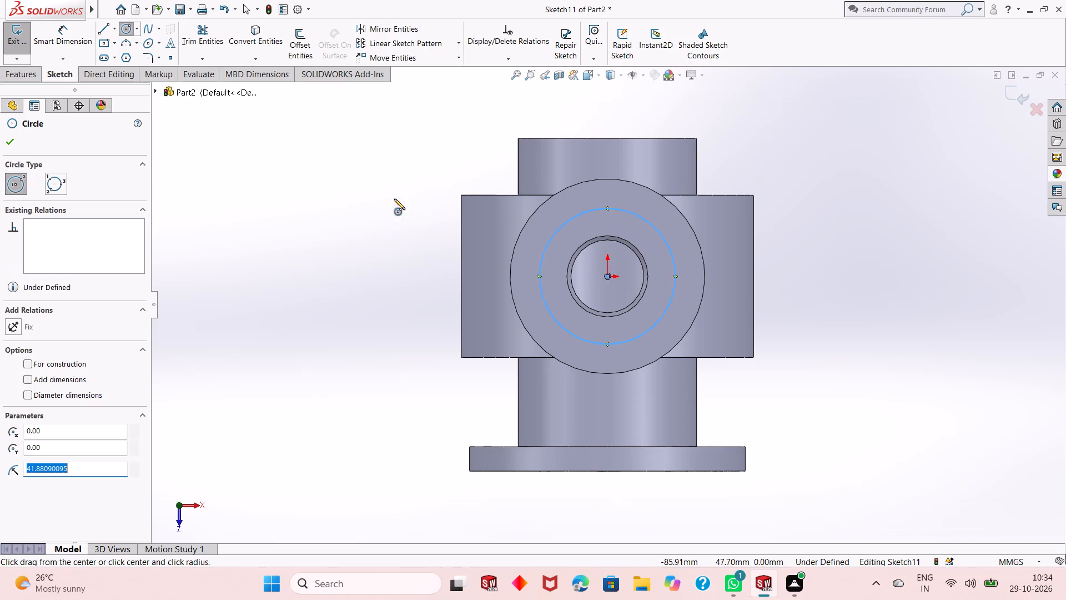
right_click(270, 192)
left_click(287, 202)
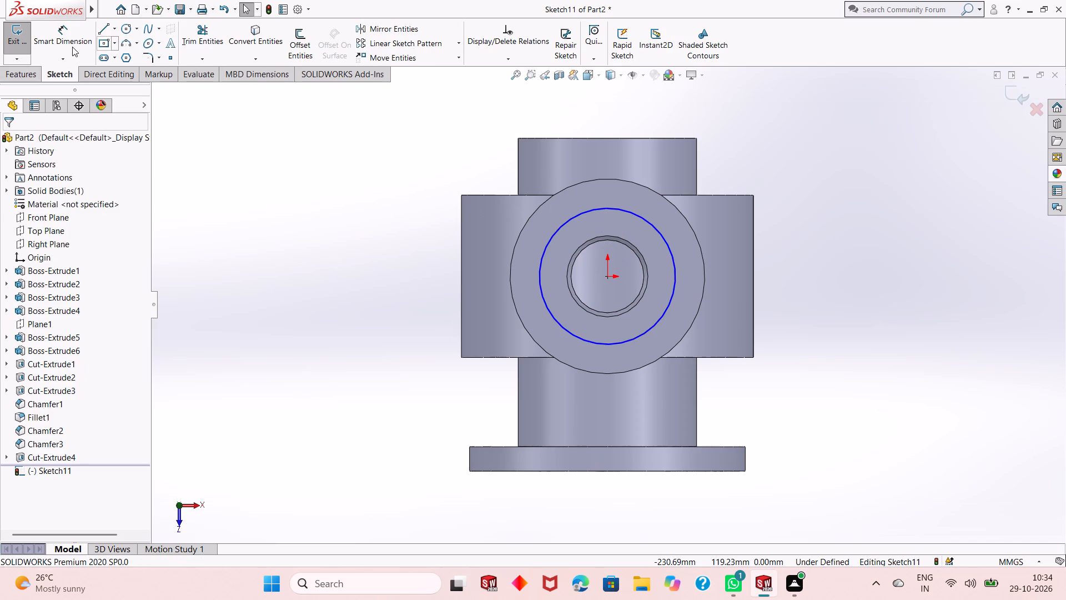
Dimension the new circle's diameter to 80 mm.
left_click(72, 47)
left_click(577, 337)
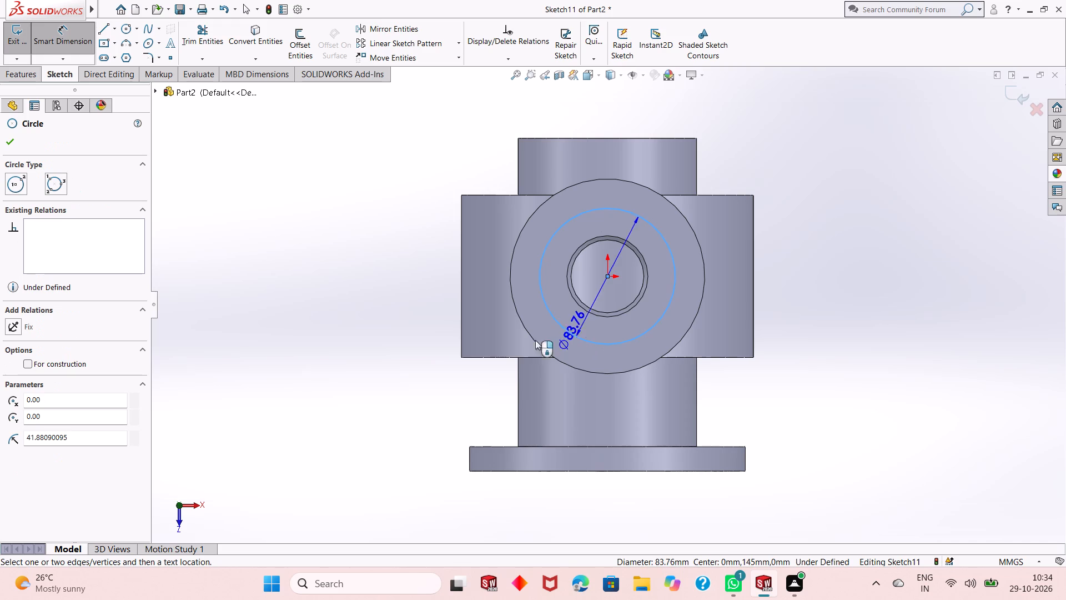
left_click(399, 390)
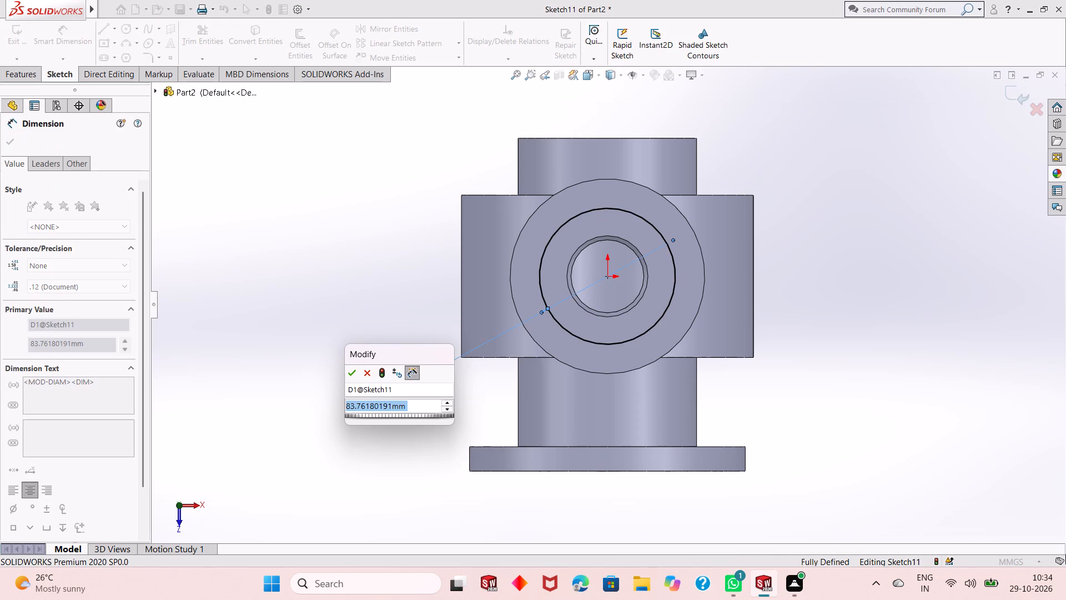
type("80")
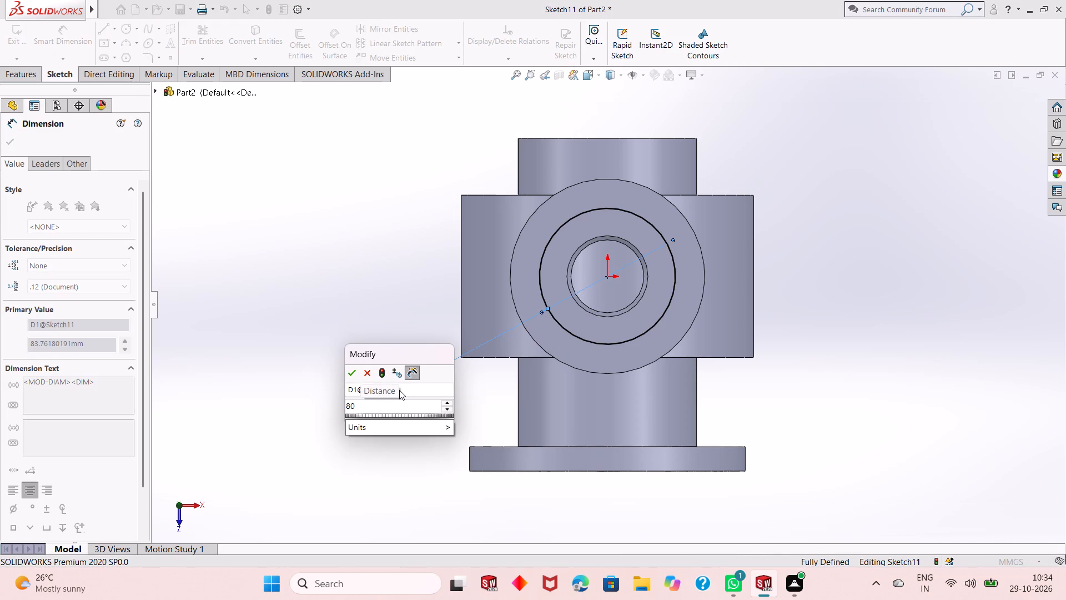
key("Return")
right_click(194, 246)
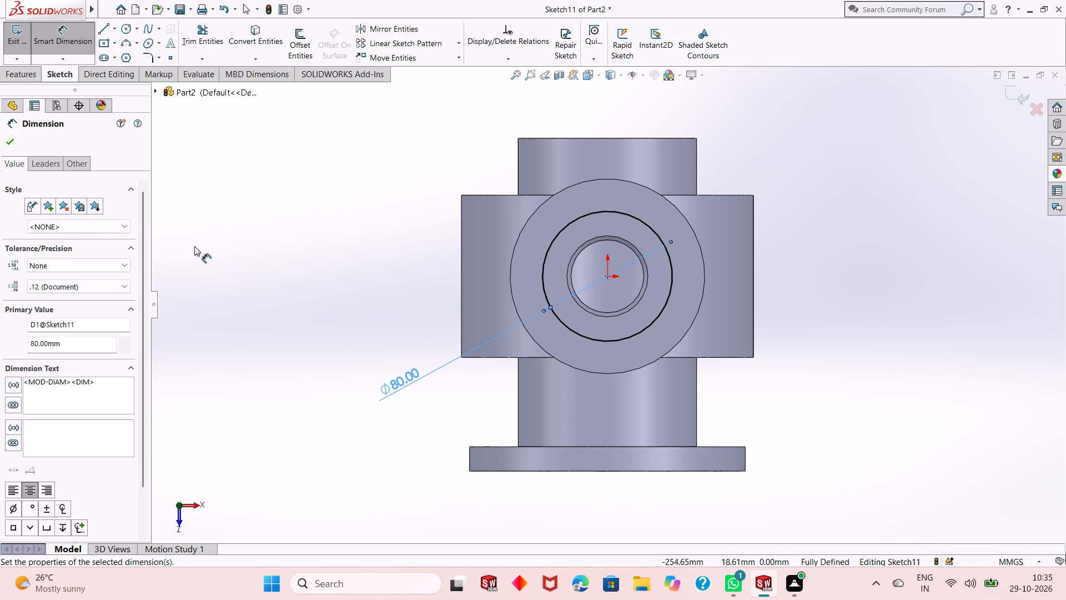
left_click(220, 282)
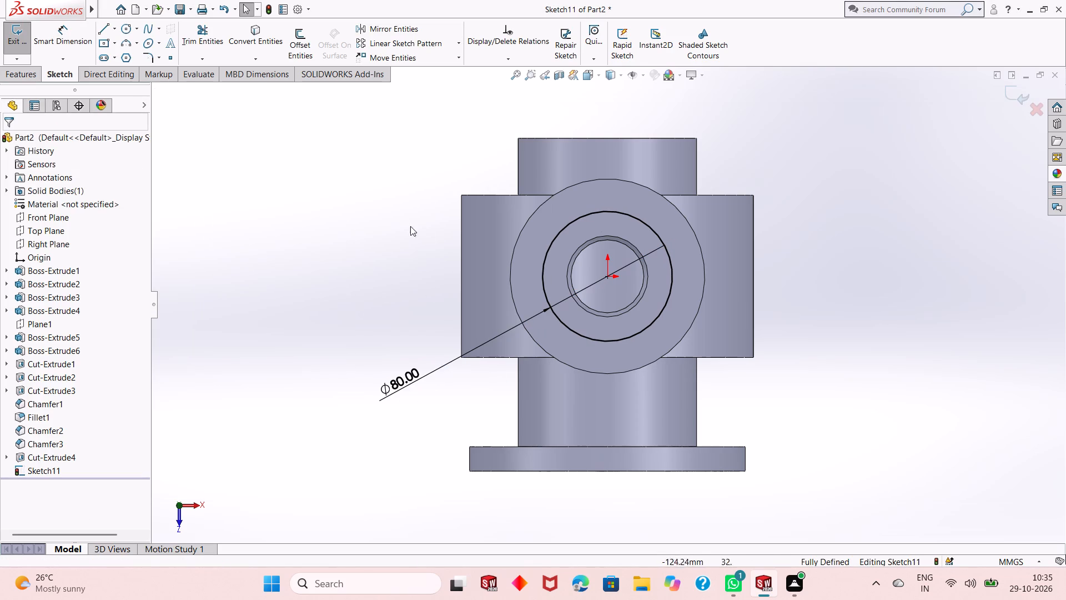
Convert the 80 mm circle to construction geometry.
left_click(544, 286)
left_click(590, 247)
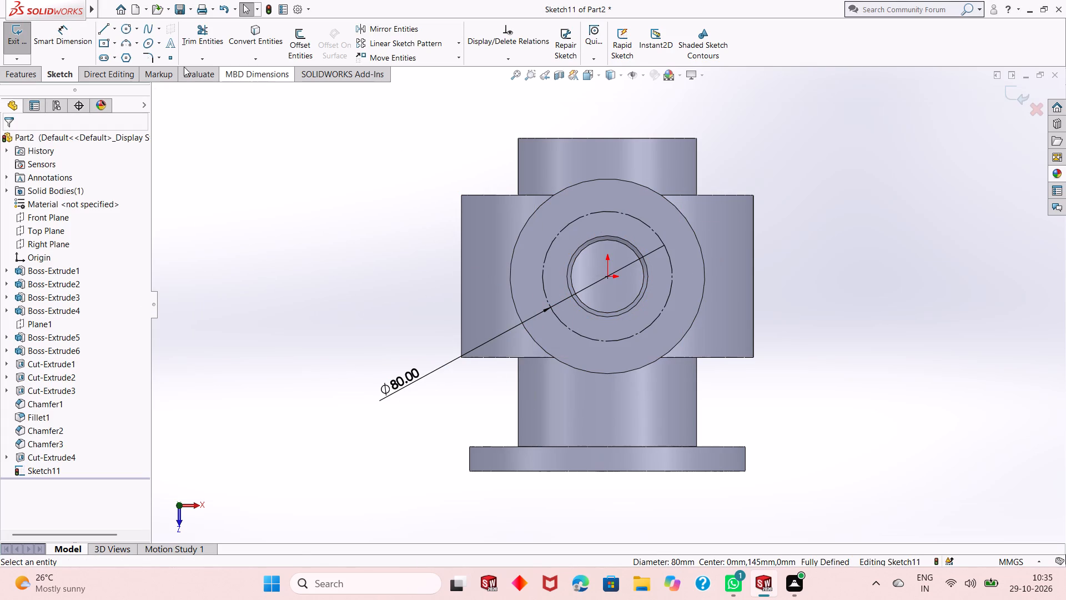
Sketch a circle about 11.6 mm in diameter on the 80 mm construction circle, vertically above the origin.
left_click(129, 30)
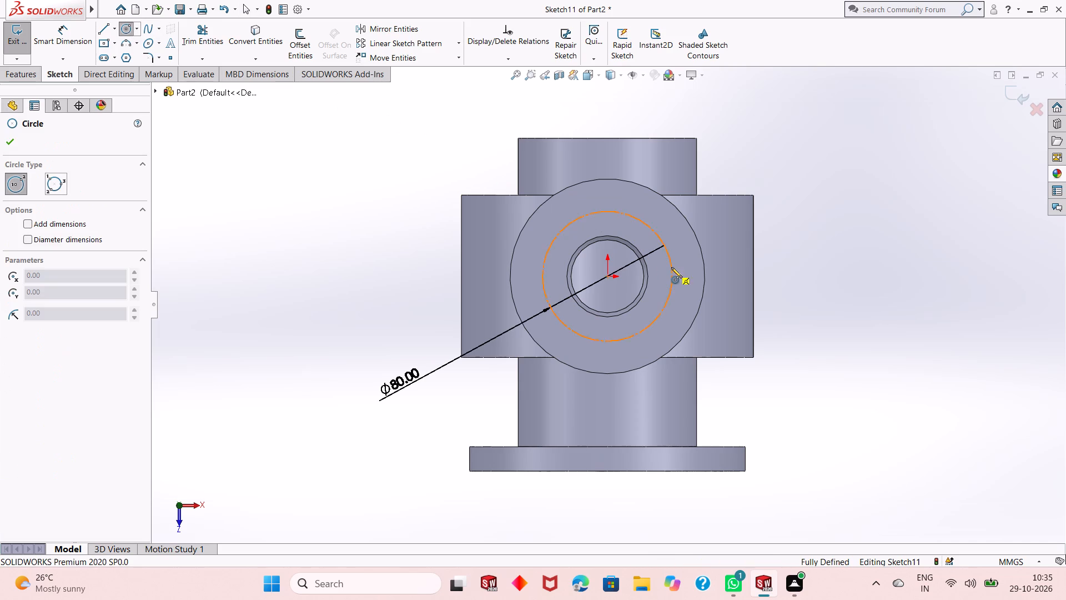
scroll(672, 268, "up", 2)
scroll(617, 262, "down", 5)
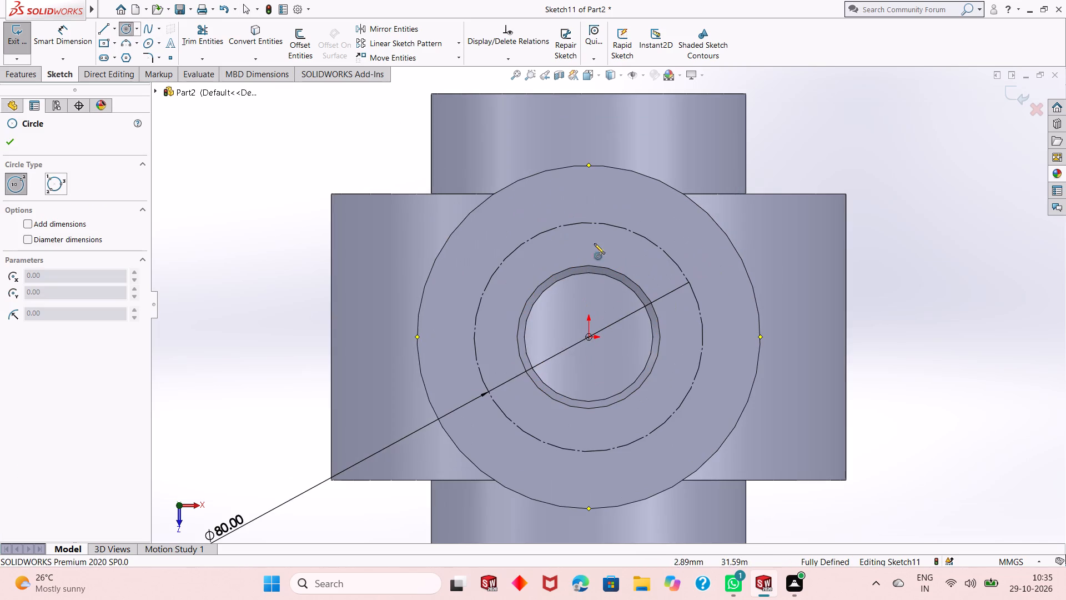
left_click(589, 223)
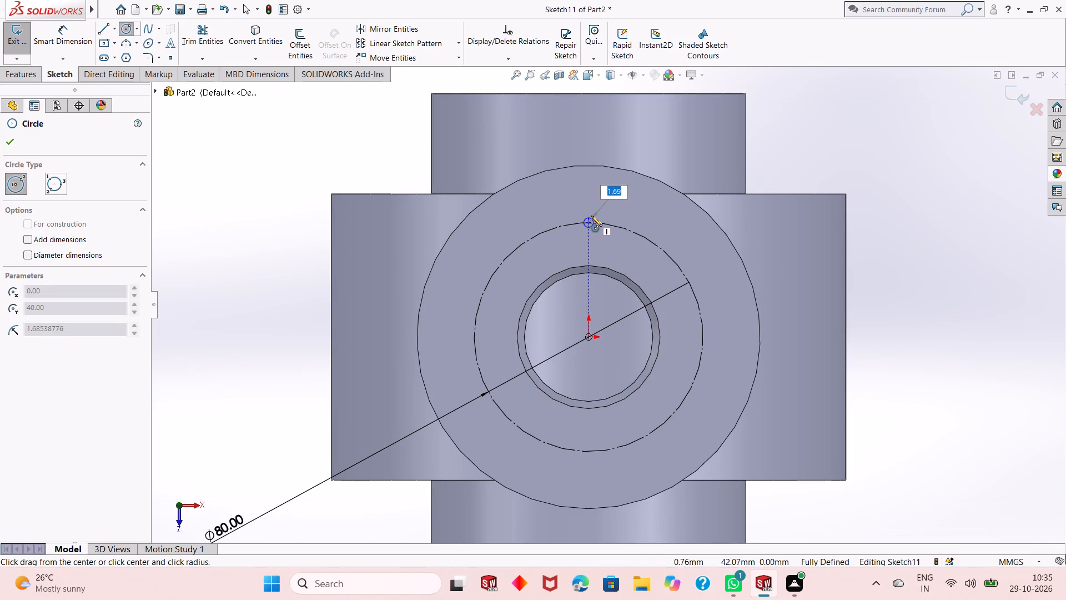
left_click(598, 209)
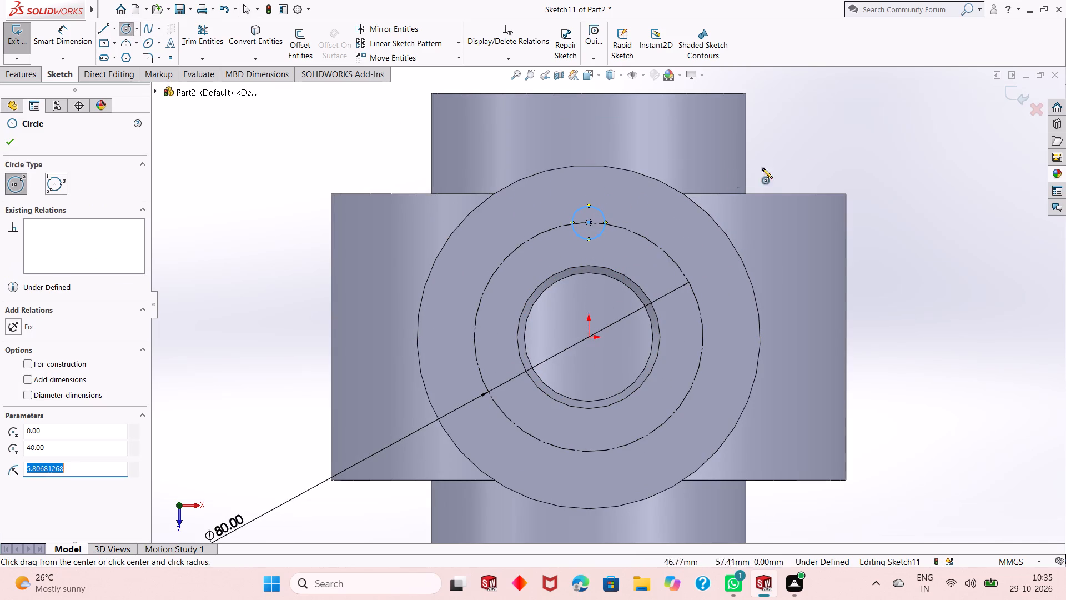
right_click(851, 159)
left_click(867, 168)
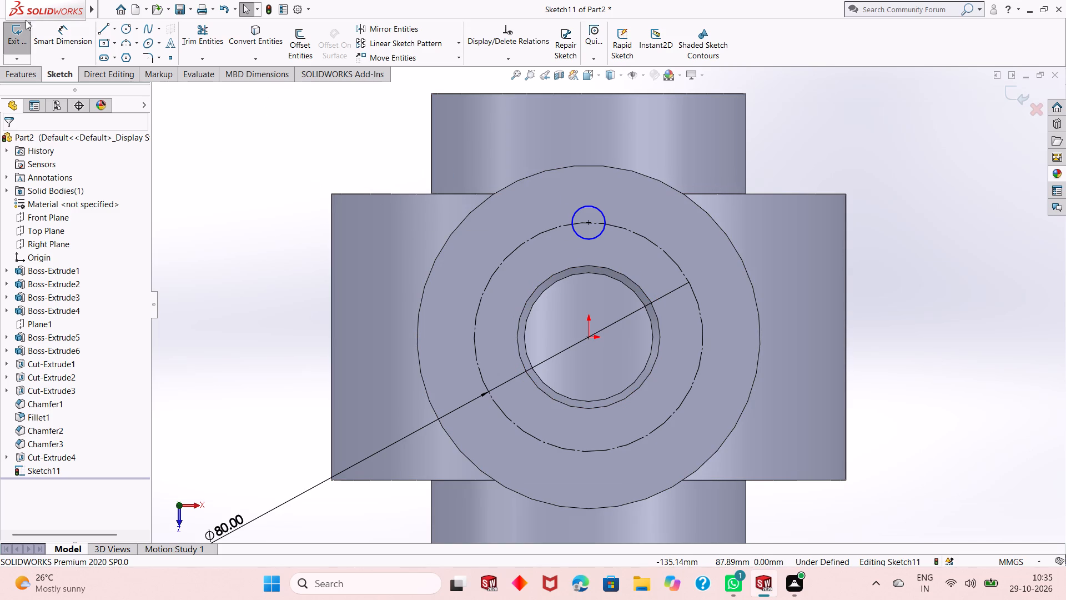
Dimension the small circle's diameter to 12 mm.
left_click(67, 43)
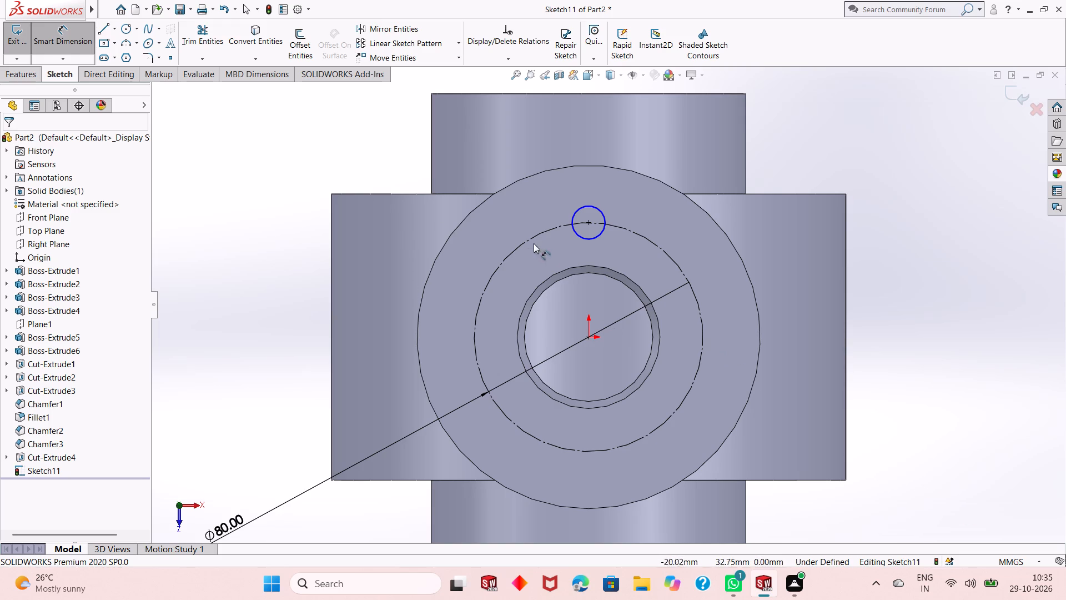
left_click(589, 237)
left_click(927, 306)
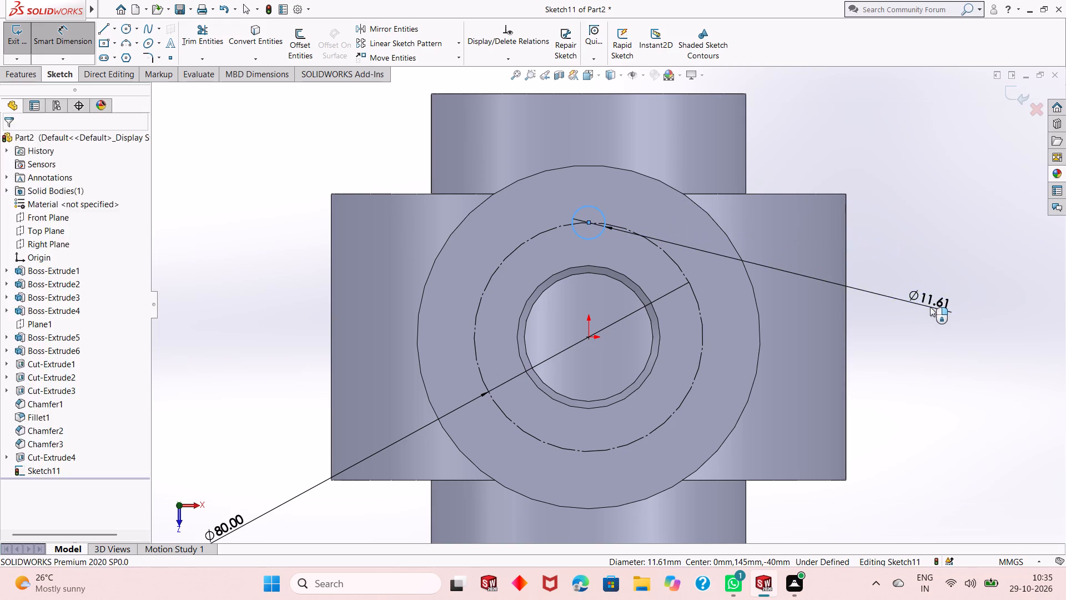
type("12")
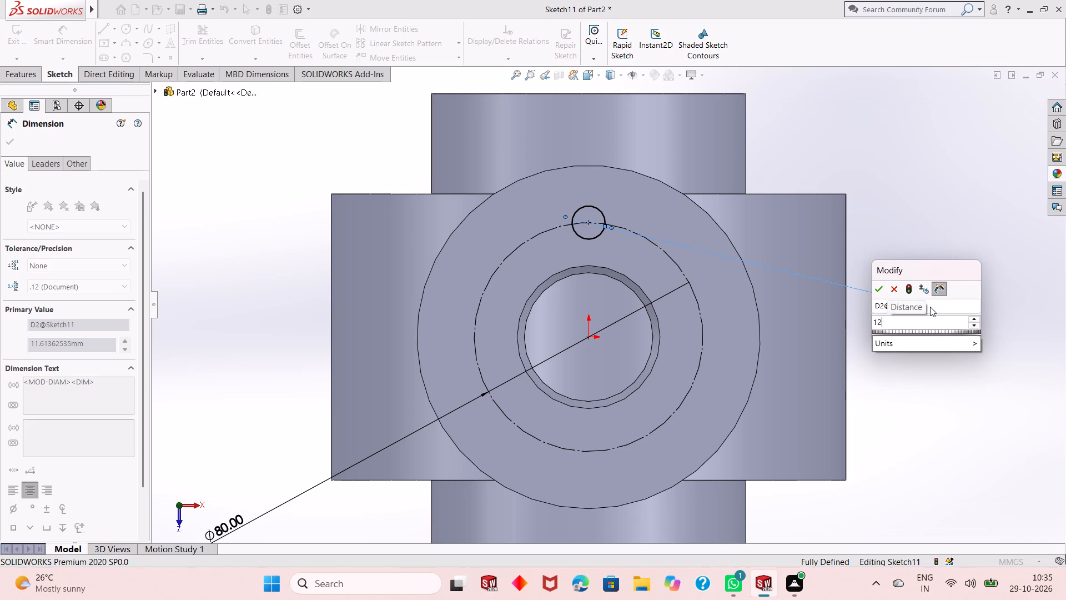
key("Return")
right_click(918, 226)
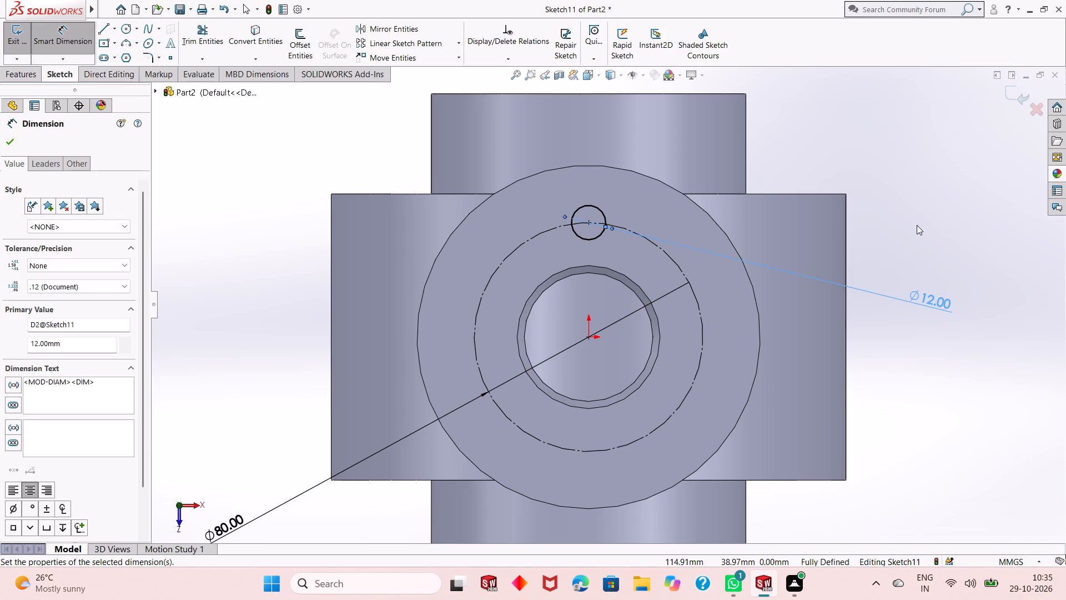
left_click(932, 263)
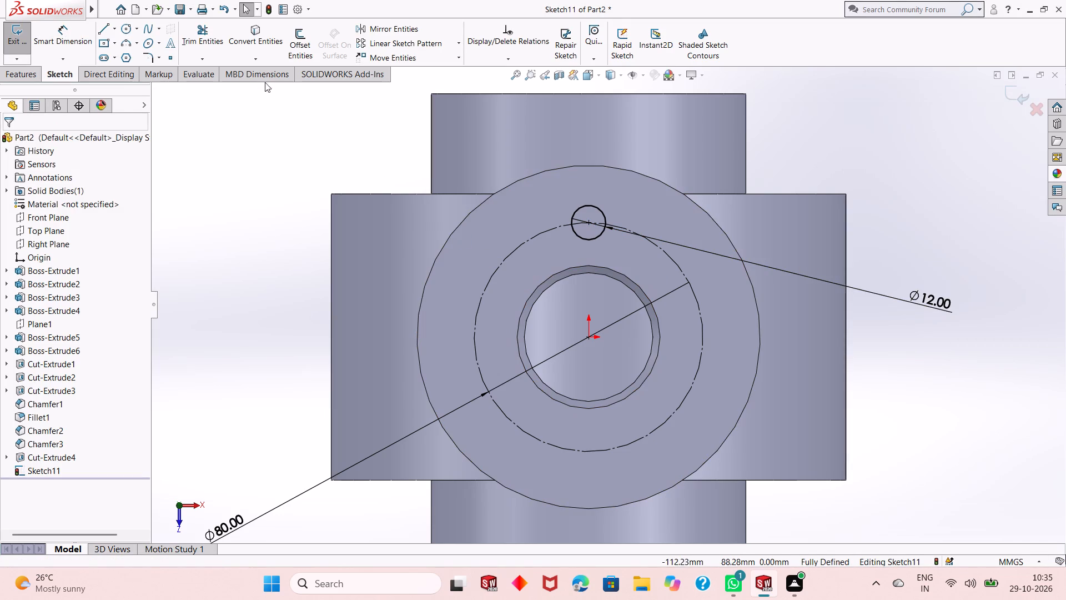
Create a circular sketch pattern of the 12 mm circle about the origin with 8 equally spaced instances over 360 degrees.
left_click(590, 241)
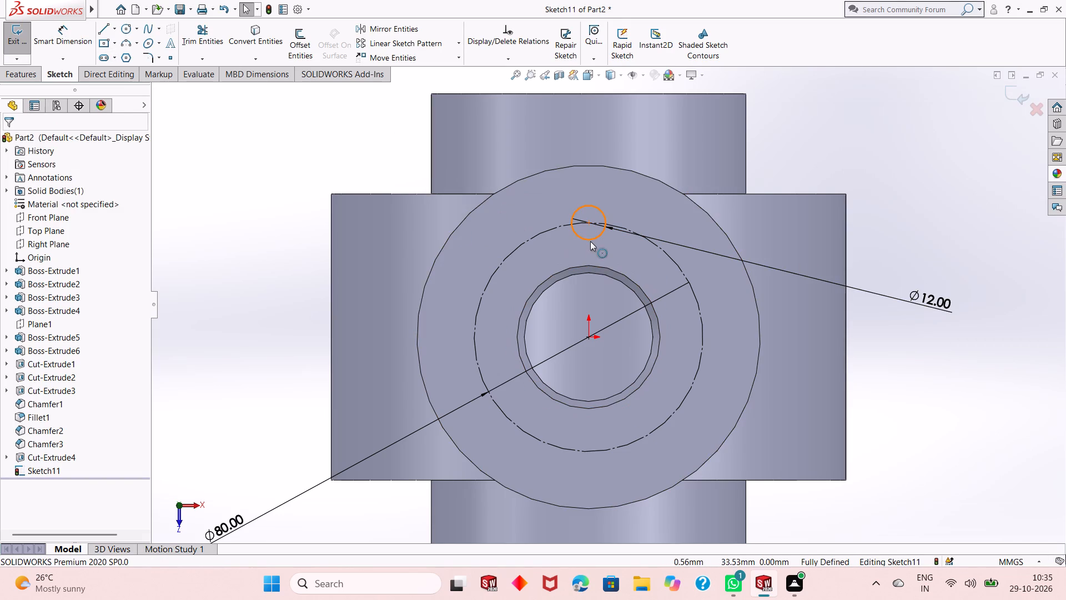
left_click(457, 49)
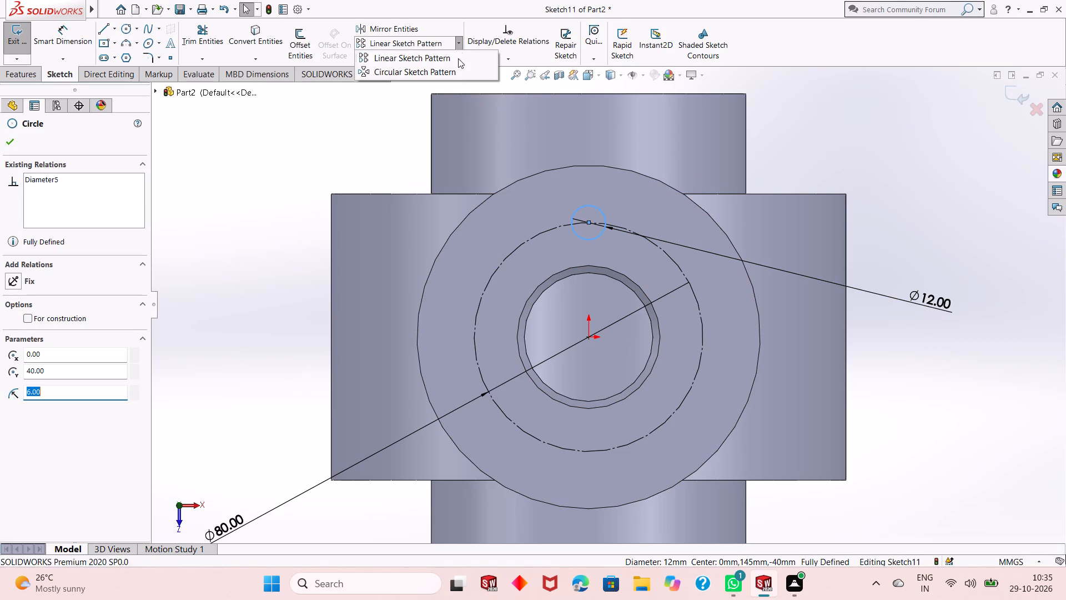
left_click(465, 78)
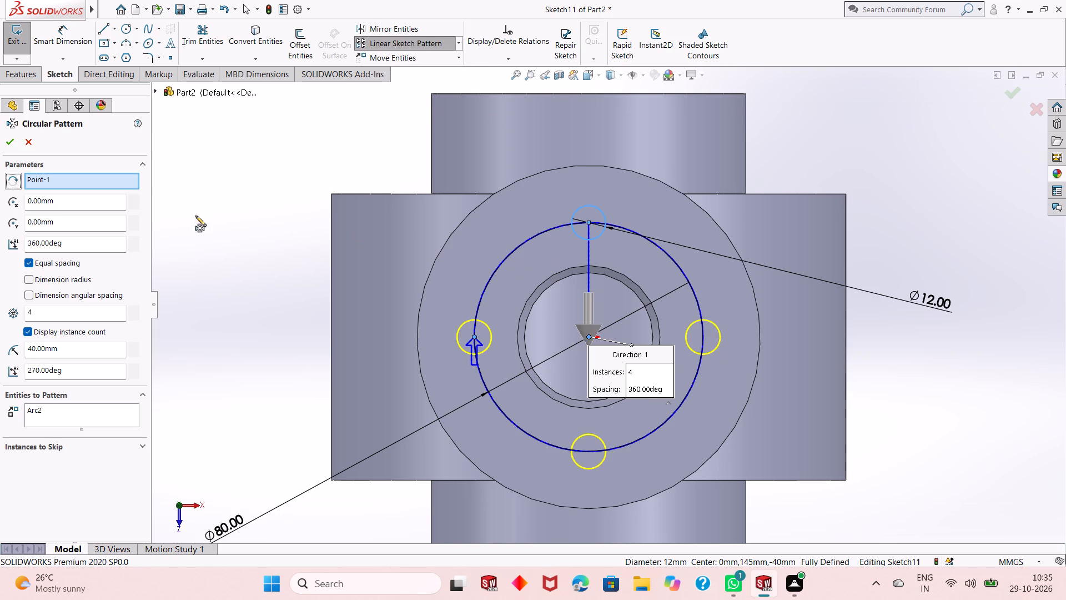
double_click(71, 314)
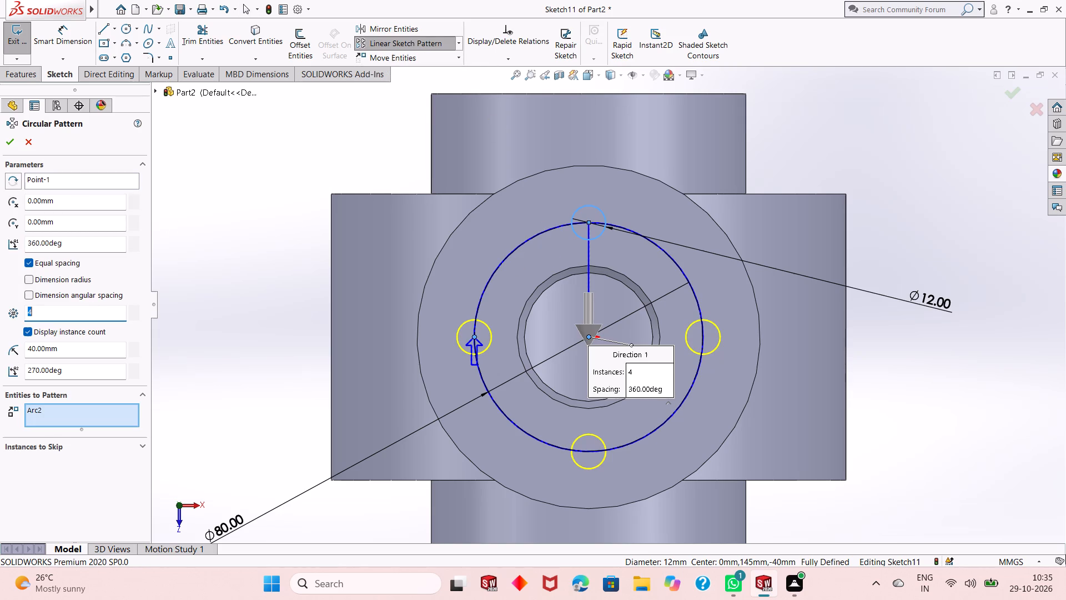
key("8")
key("Return")
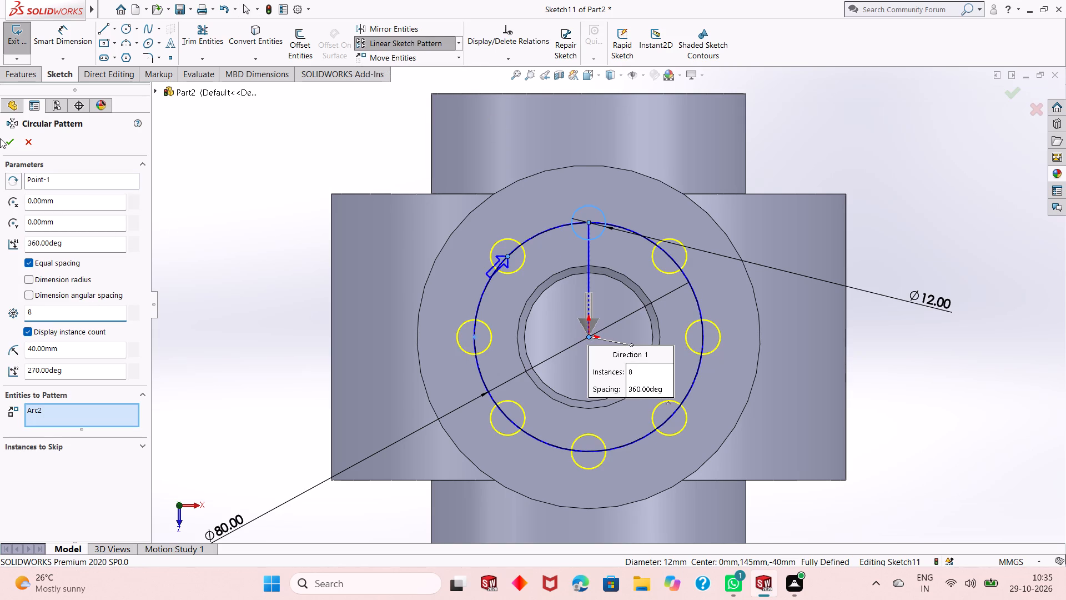
left_click(12, 149)
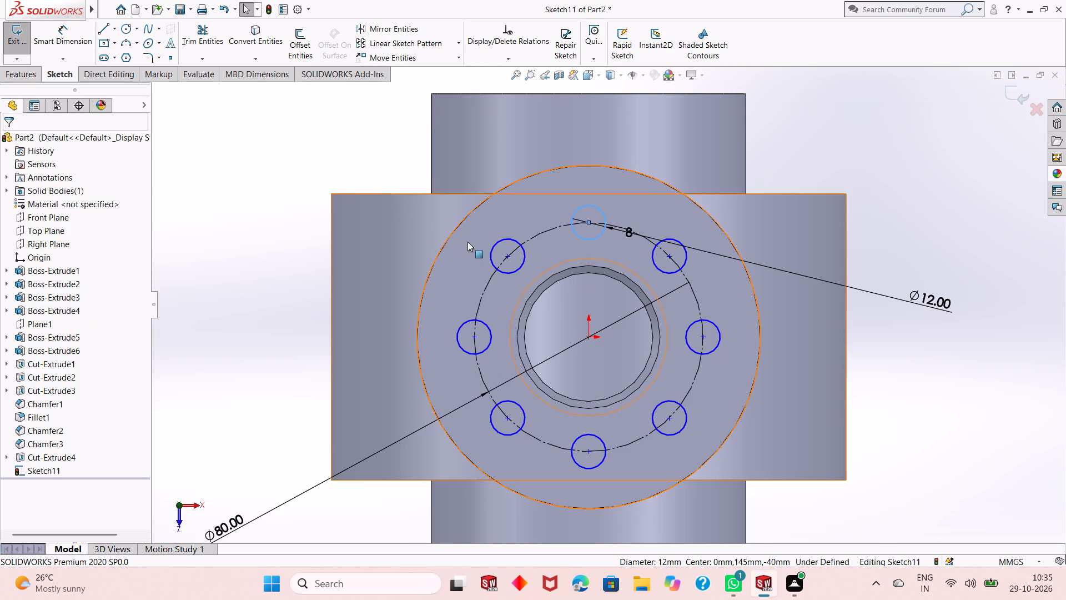
left_click(372, 127)
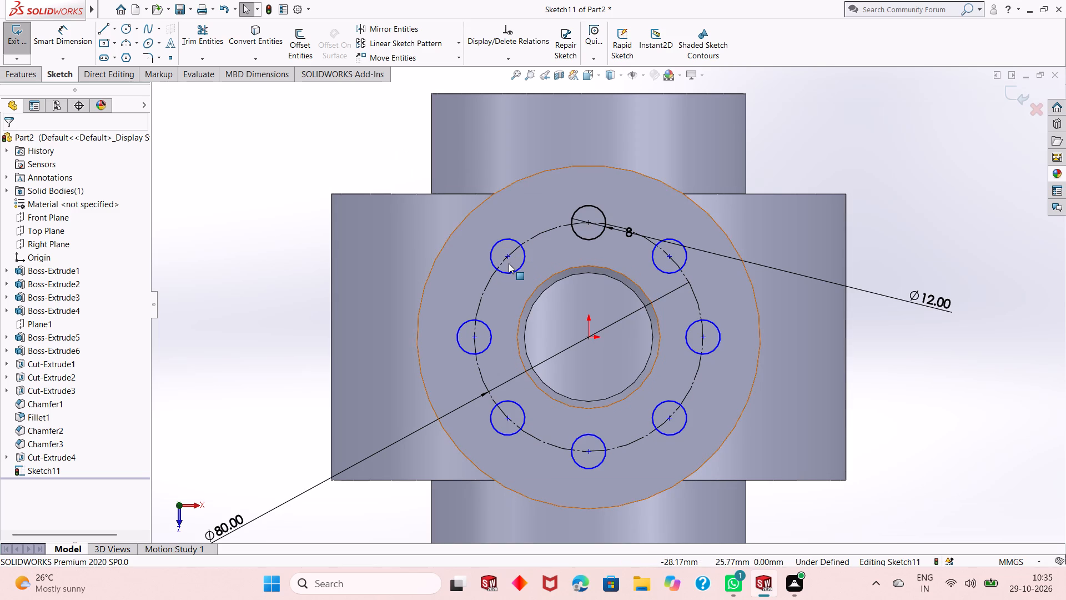
Make the centre of the patterned circle at the upper left of the flange coincident with the 80 mm construction circle.
left_click(507, 258)
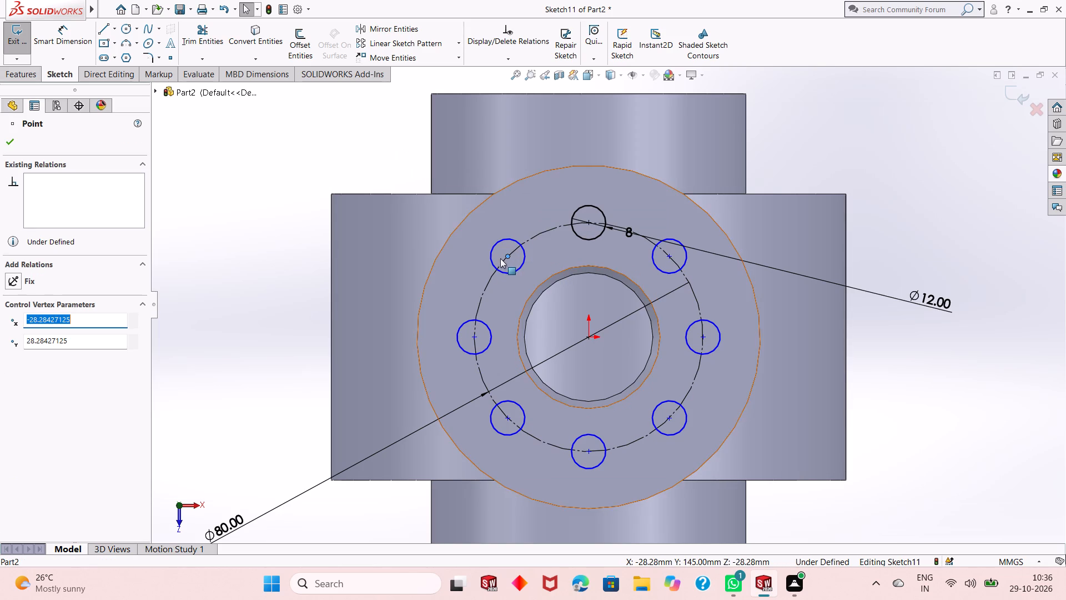
left_click(481, 295, "ctrl")
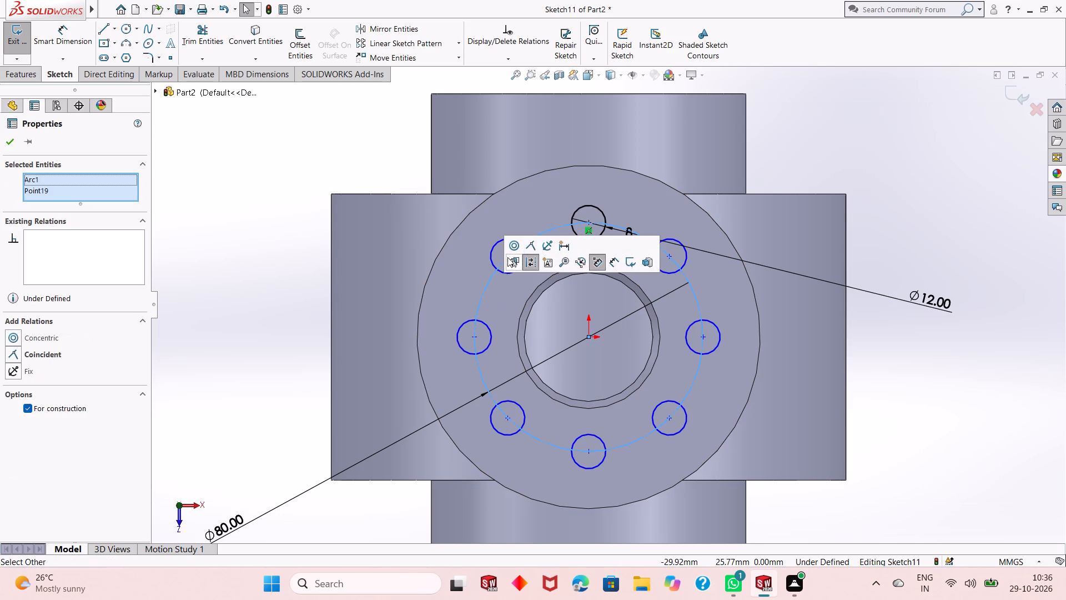
left_click(529, 243)
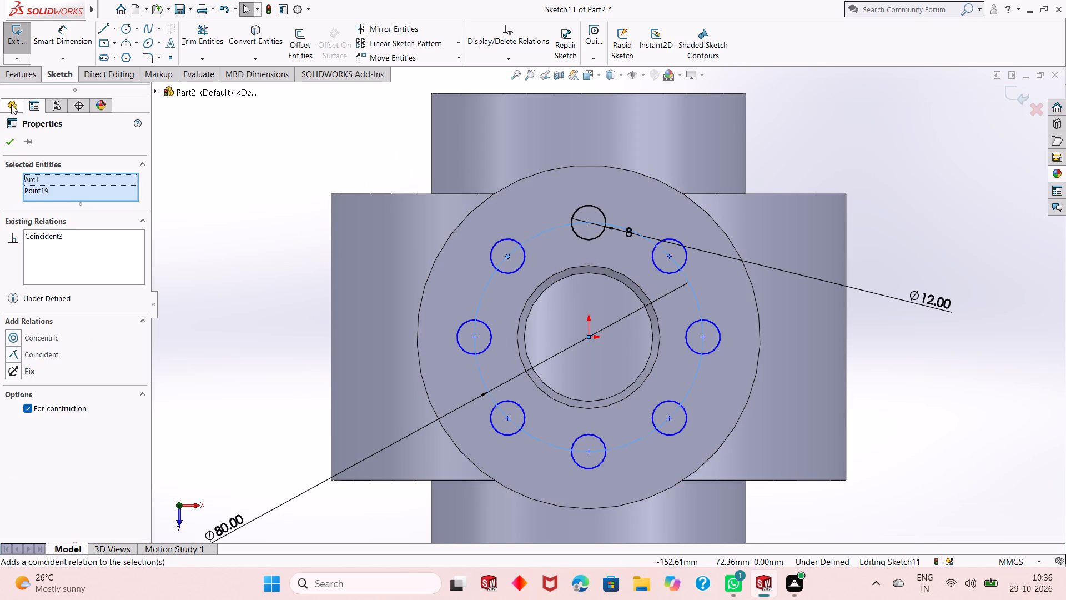
left_click(6, 142)
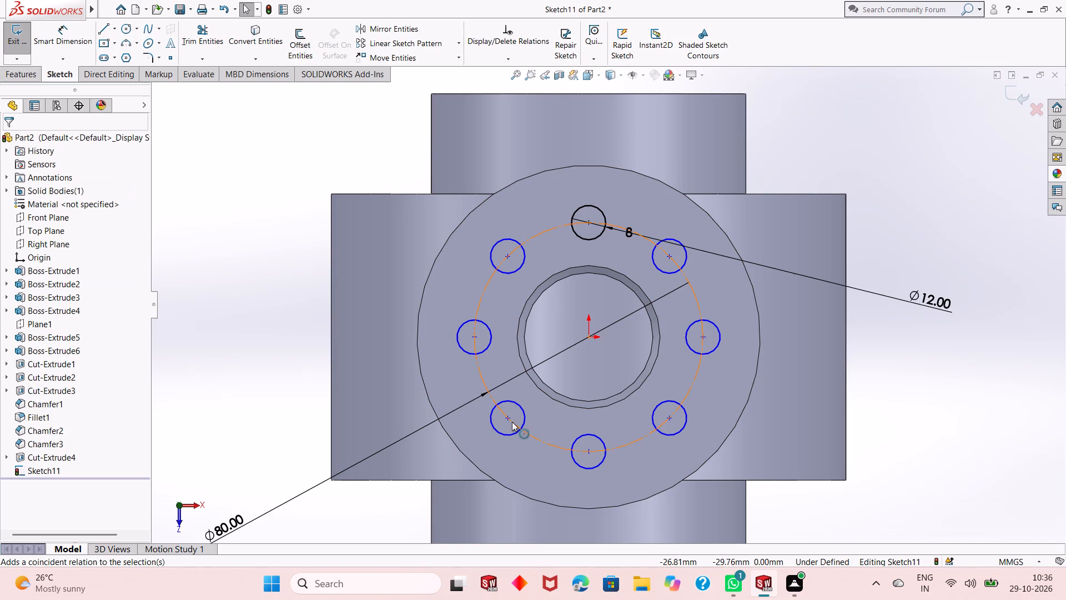
Make the centre of the patterned circle at the lower left of the flange coincident with the 80 mm construction circle.
left_click(511, 421)
left_click(534, 439, "ctrl")
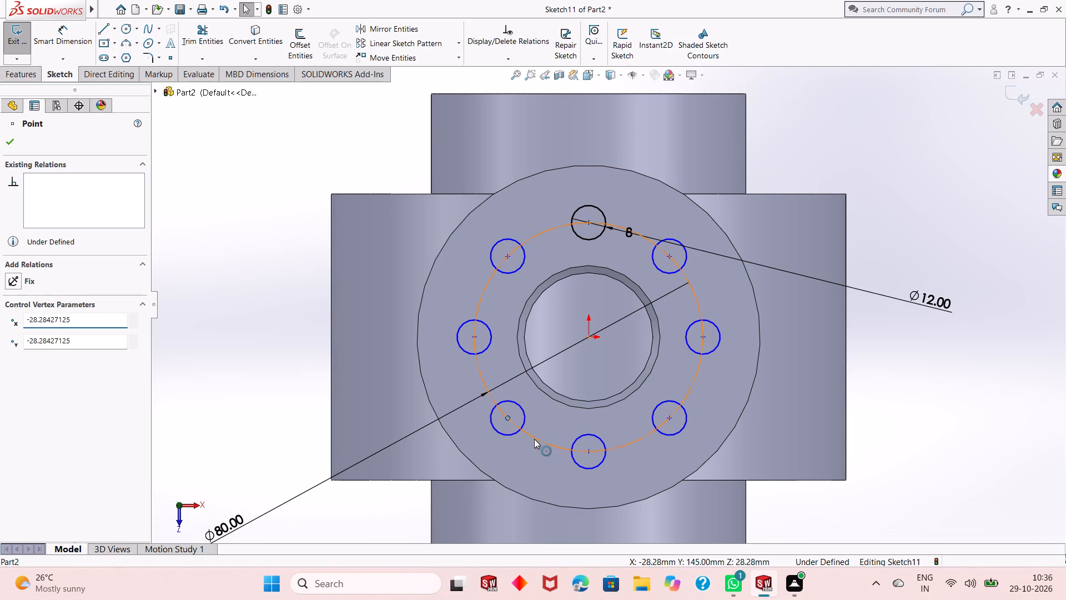
left_click(585, 386)
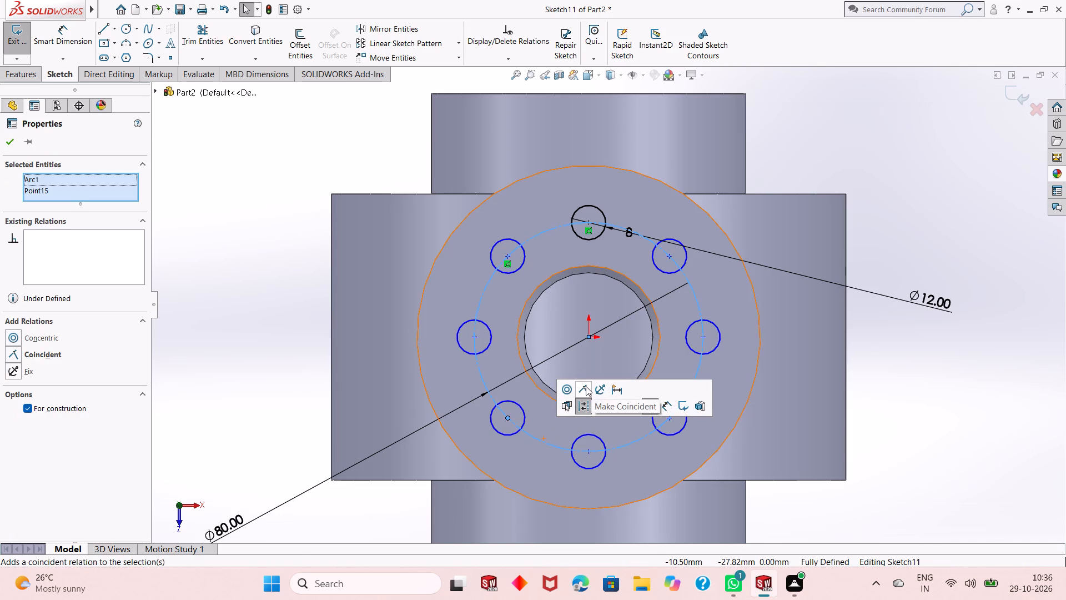
left_click(8, 145)
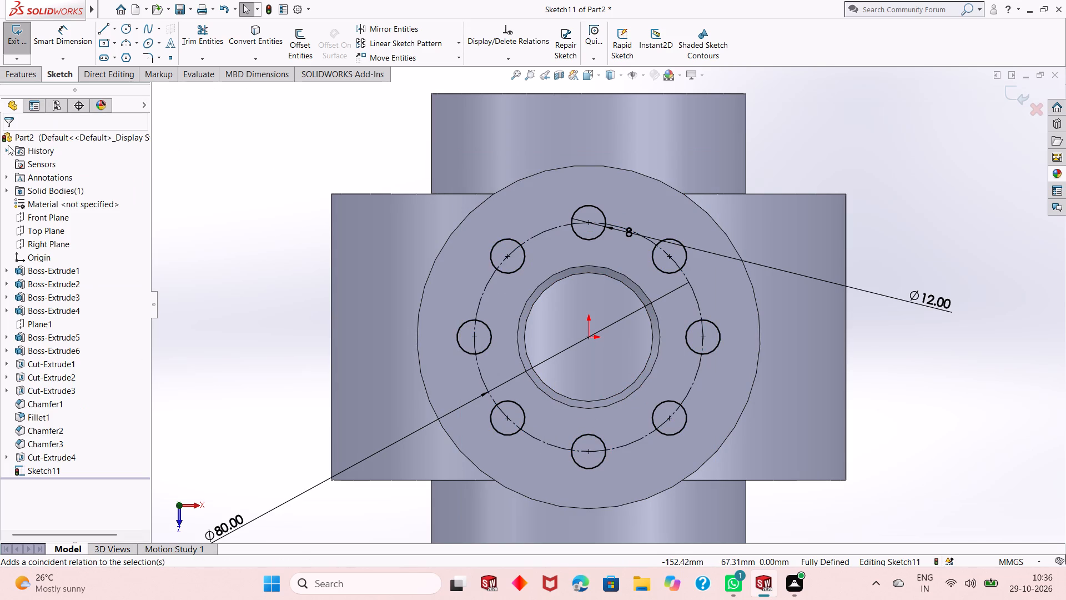
Cut-extrude the eight 12 mm circles through the top flange with the Up To Next end condition.
scroll(552, 296, "up", 1)
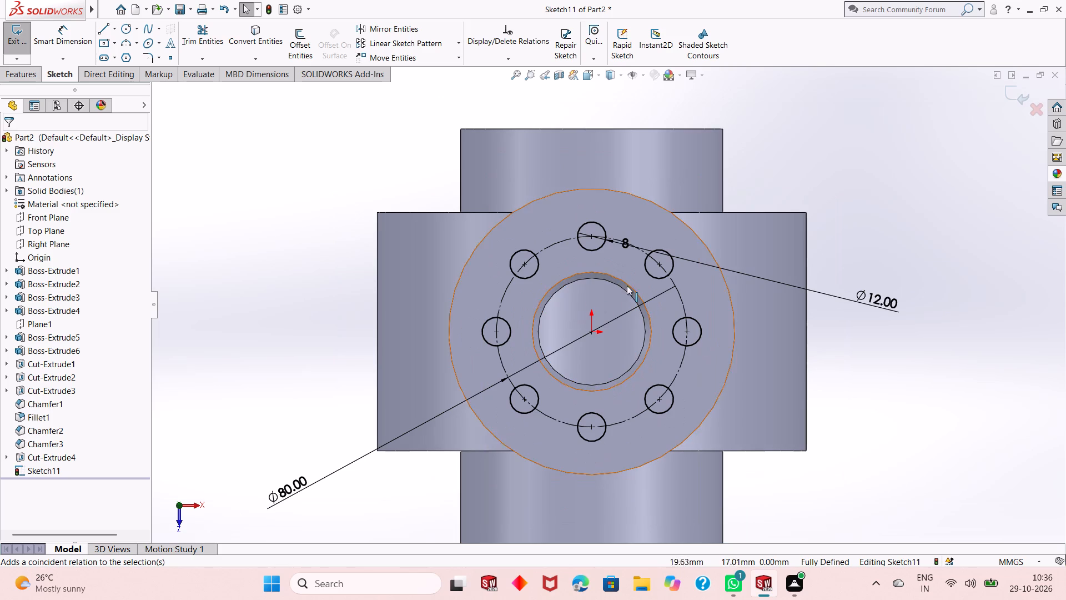
left_click(31, 78)
left_click(185, 39)
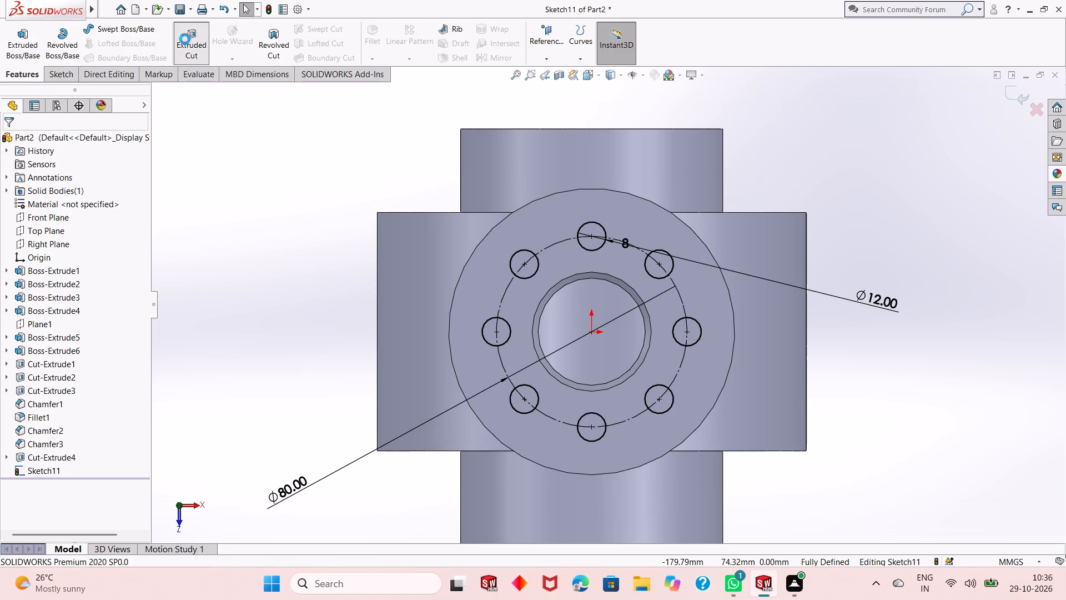
middle_click_drag(431, 276, 363, 311)
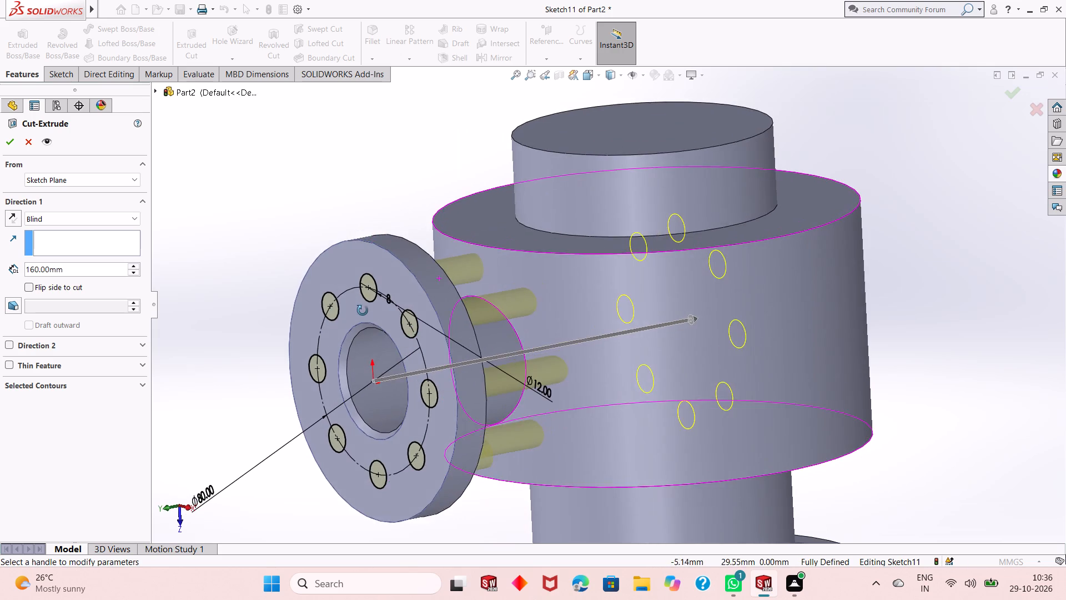
middle_click_drag(363, 311, 352, 291)
scroll(458, 342, "up", 2)
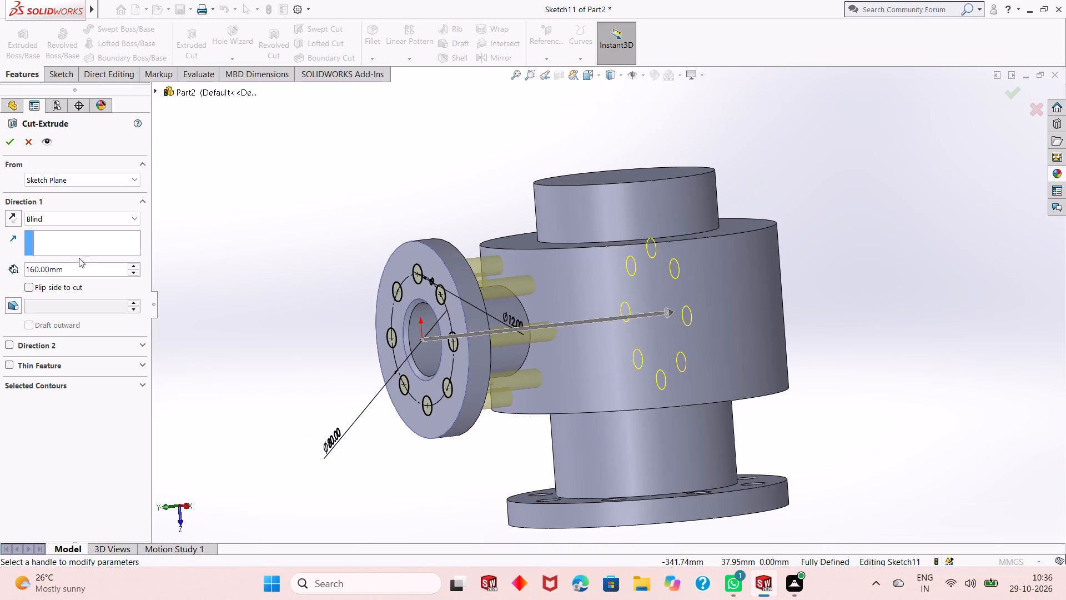
left_click(100, 216)
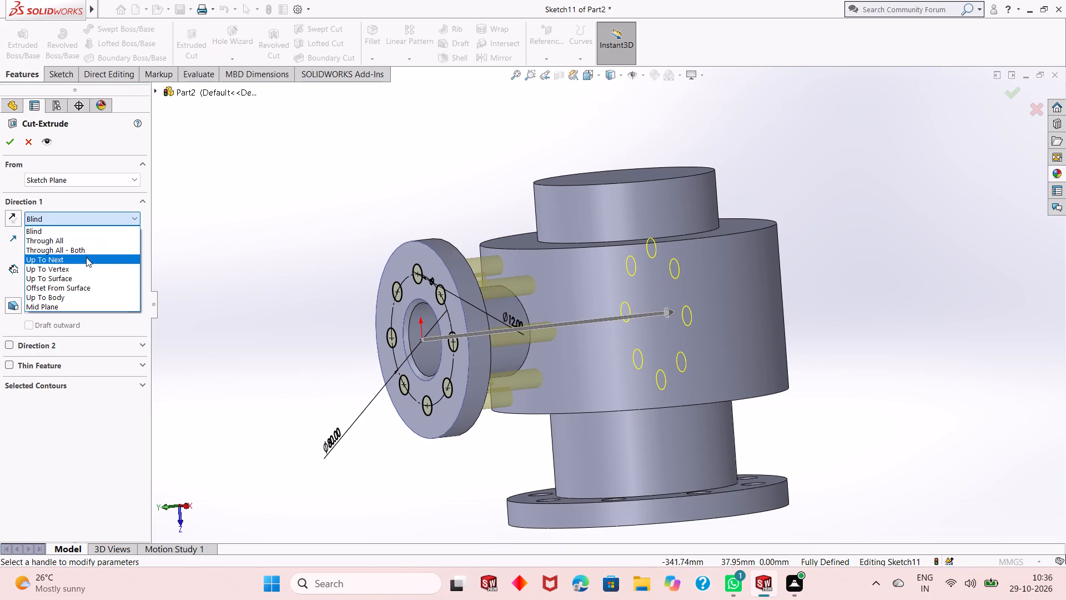
left_click(86, 258)
middle_click_drag(391, 363, 370, 364)
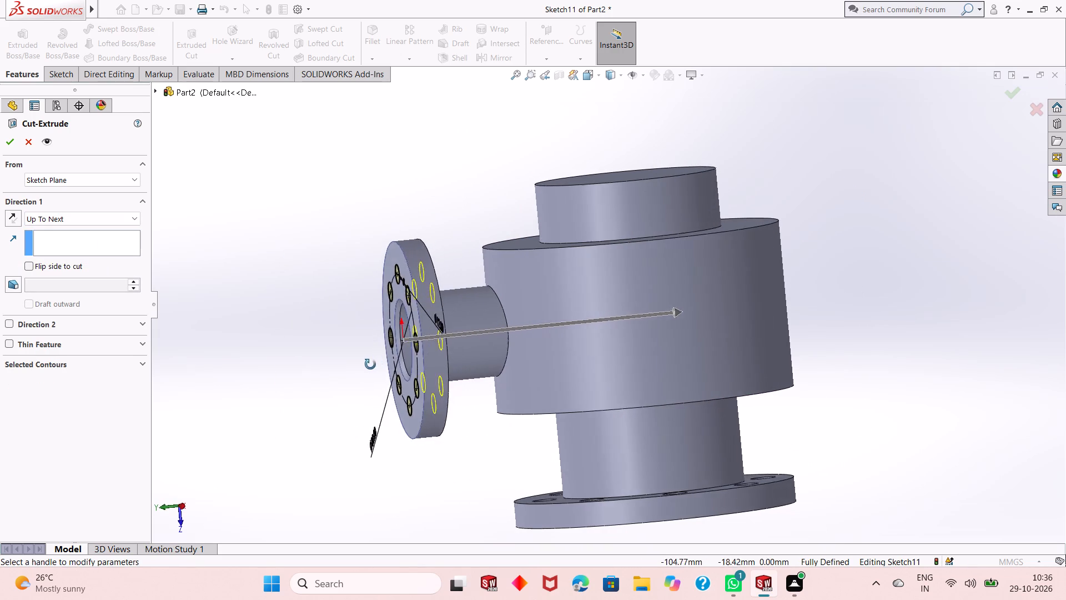
middle_click_drag(370, 364, 339, 341)
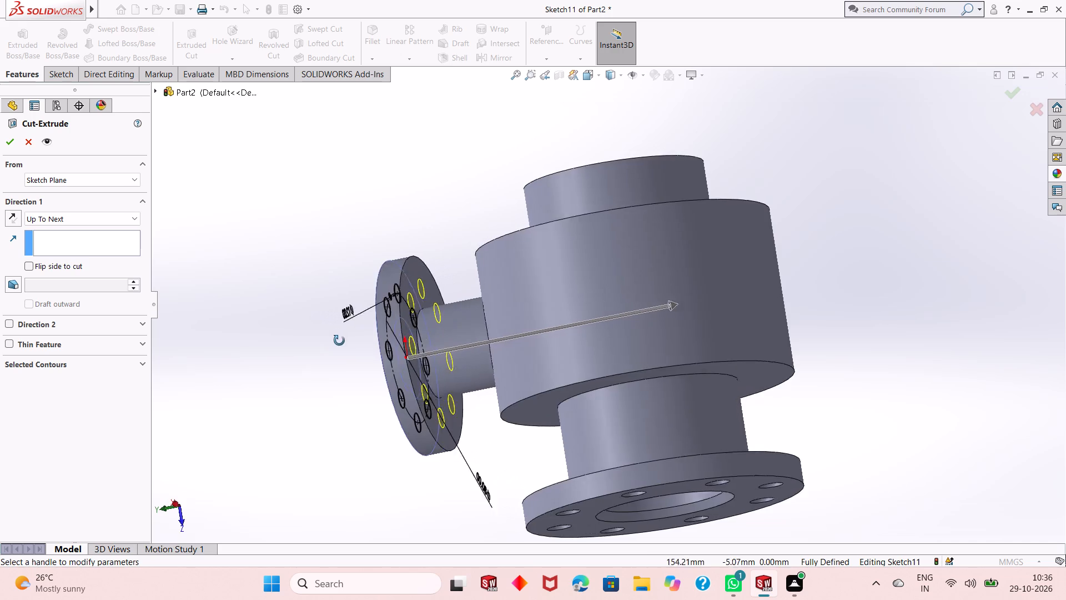
middle_click_drag(339, 341, 357, 368)
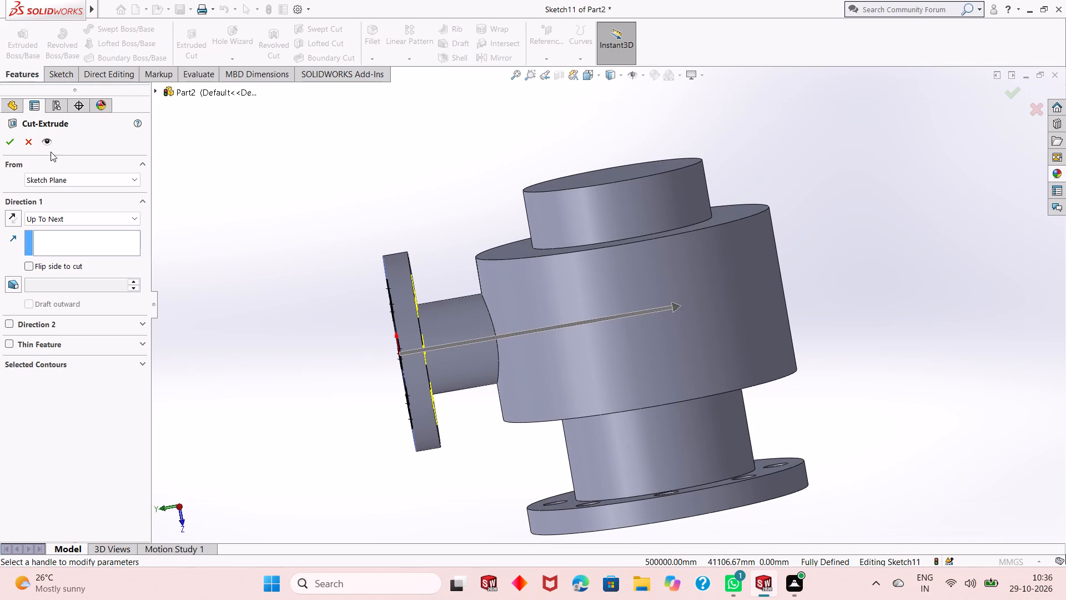
left_click(9, 144)
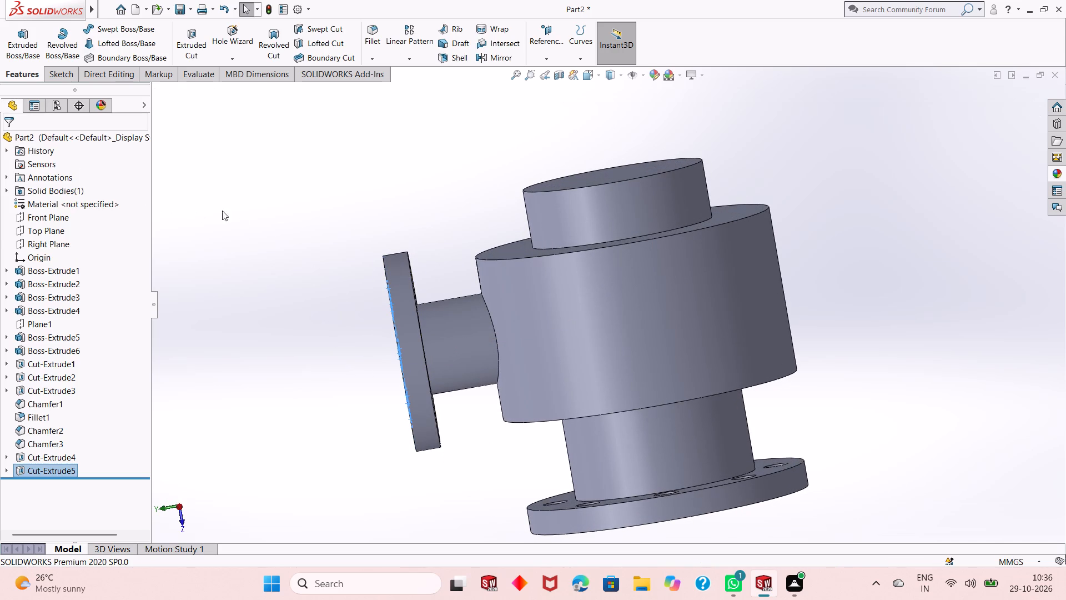
Examine the bolt holes in both flanges and the overall body from several angles.
left_click(398, 211)
middle_click_drag(476, 276, 426, 299)
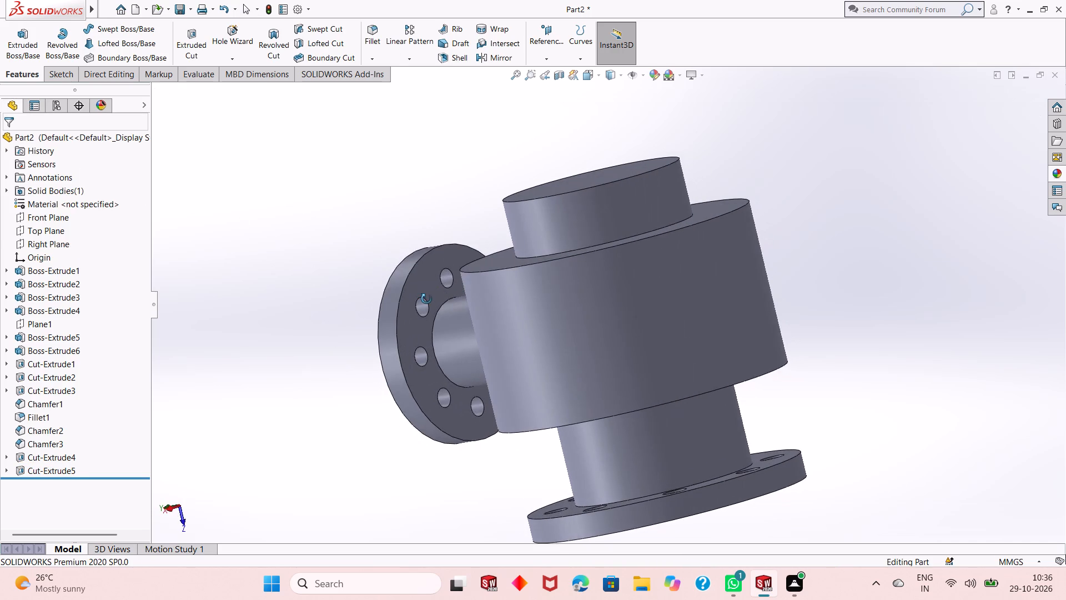
middle_click_drag(426, 299, 511, 268)
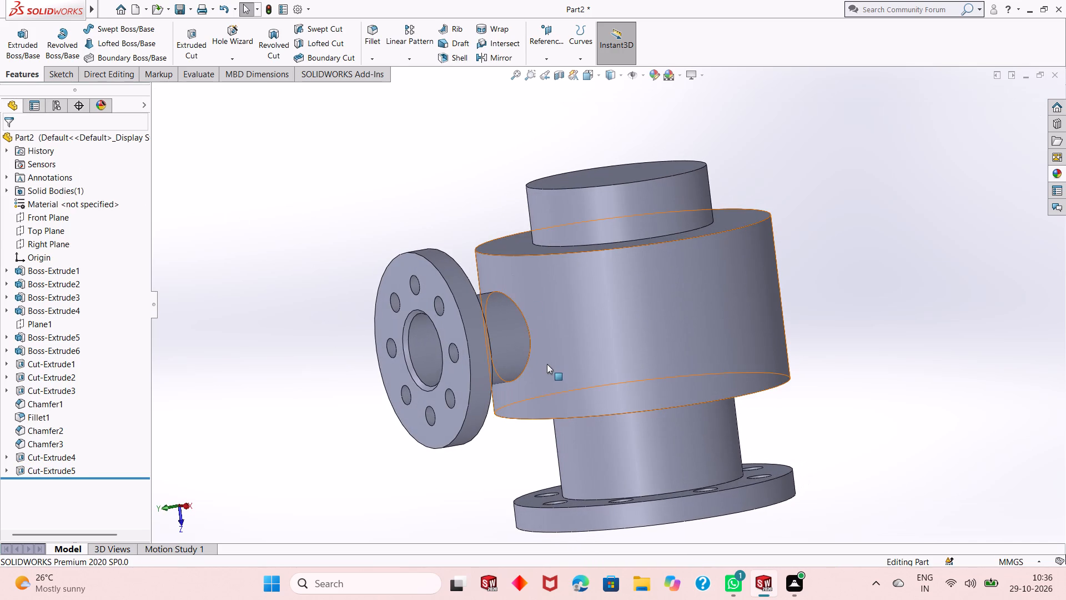
scroll(547, 364, "up", 1)
middle_click_drag(545, 469, 621, 390)
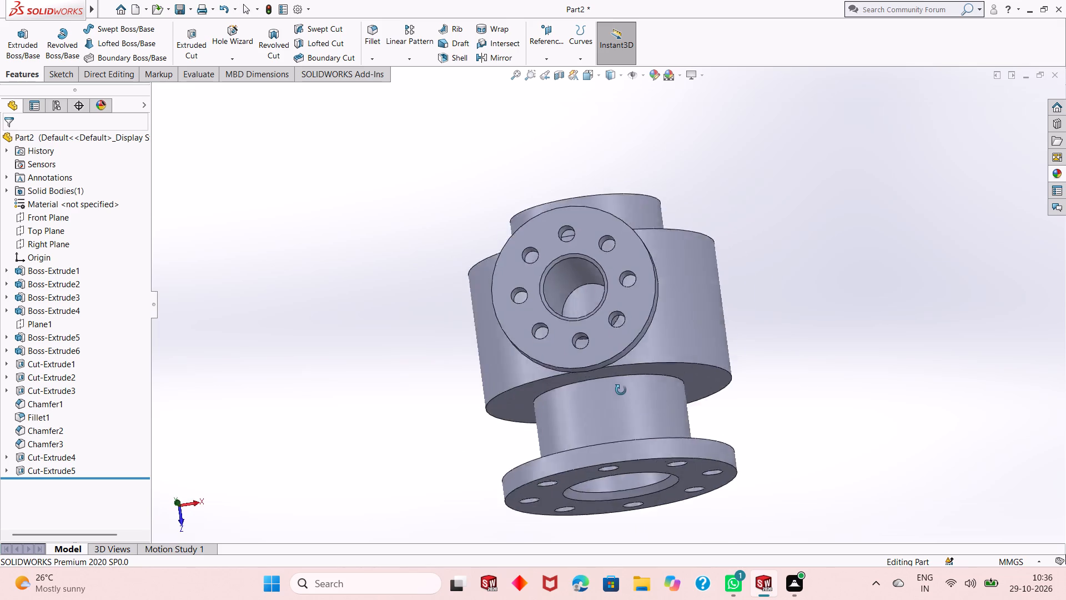
middle_click_drag(621, 390, 544, 223)
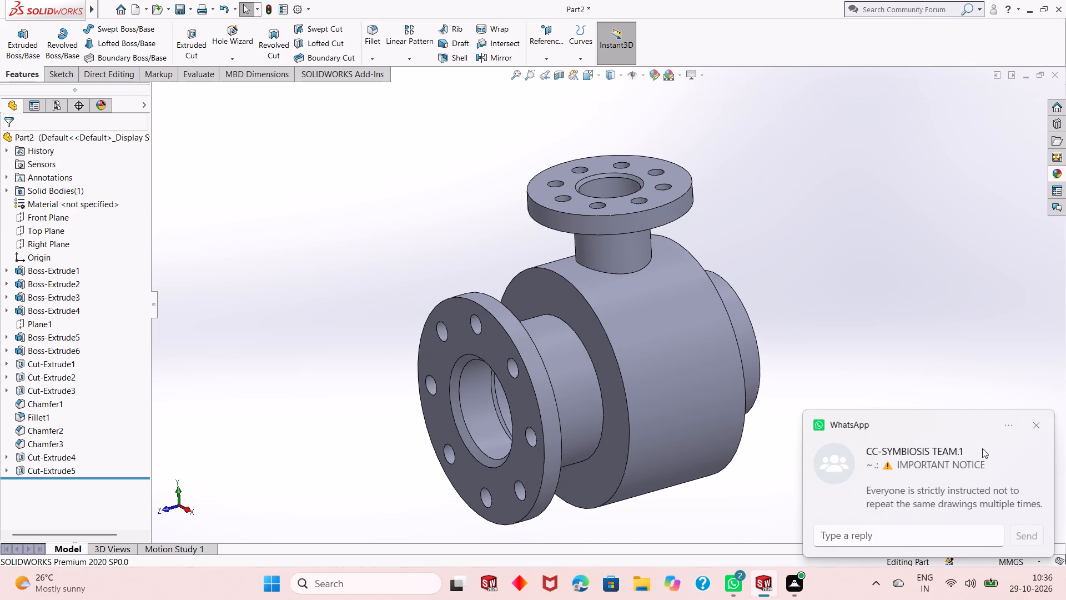
left_click(1035, 427)
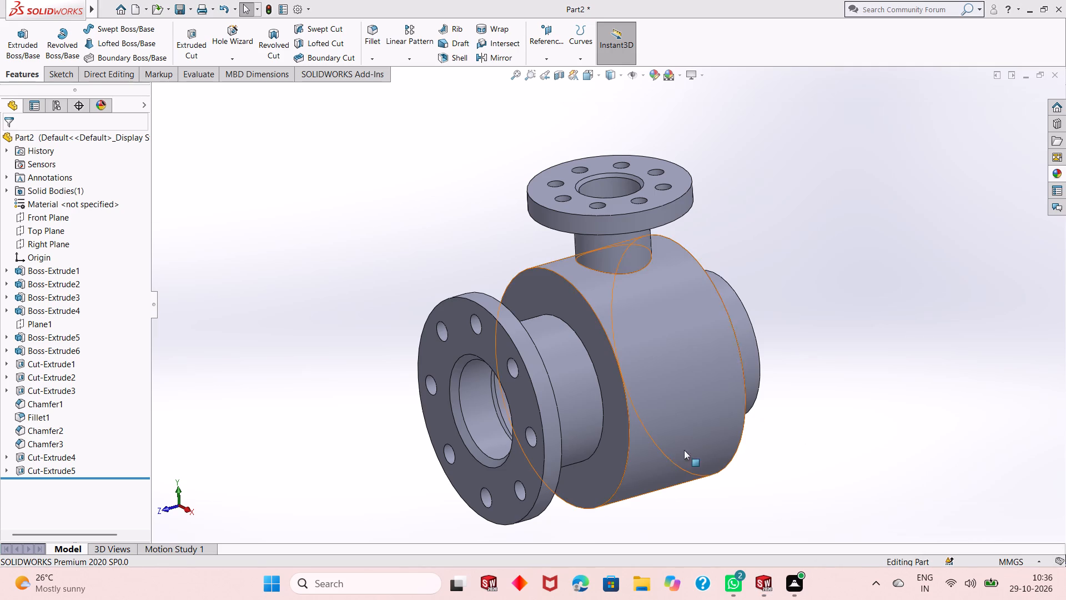
middle_click_drag(630, 424, 748, 262)
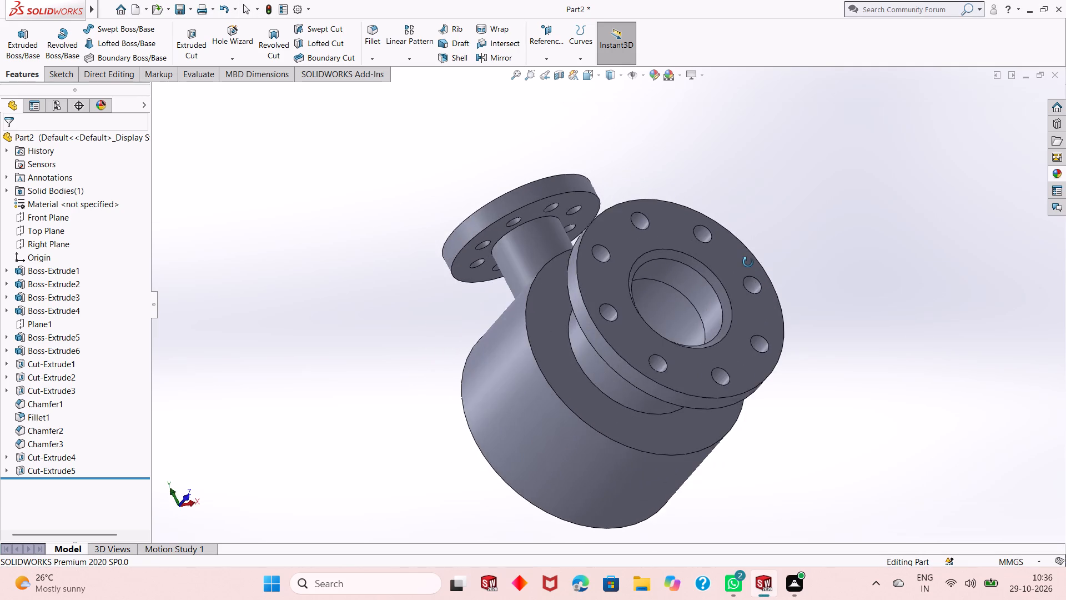
middle_click_drag(748, 262, 657, 421)
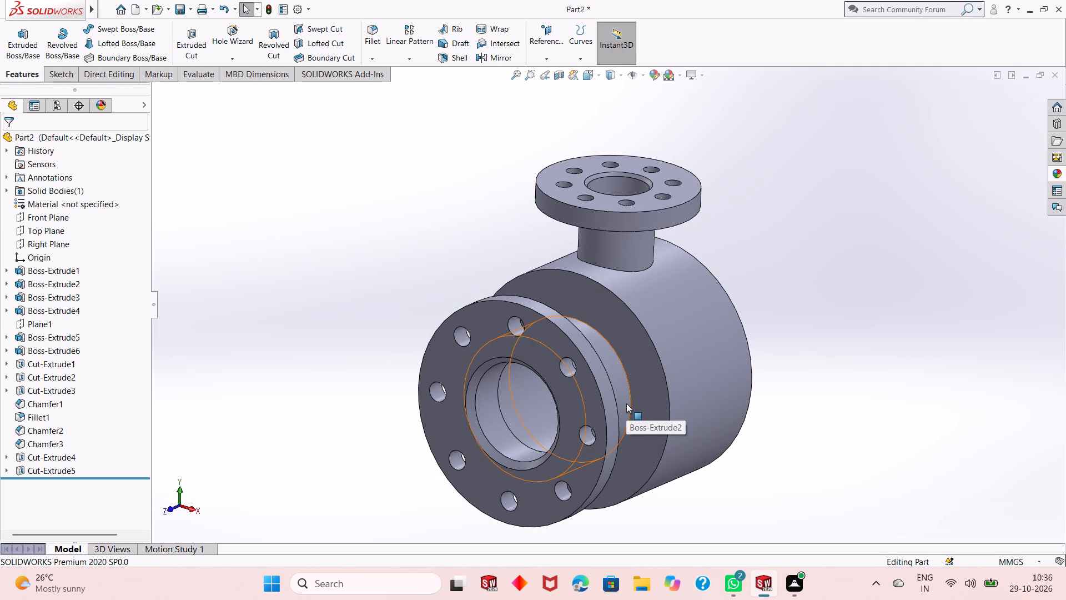
scroll(611, 398, "down", 1)
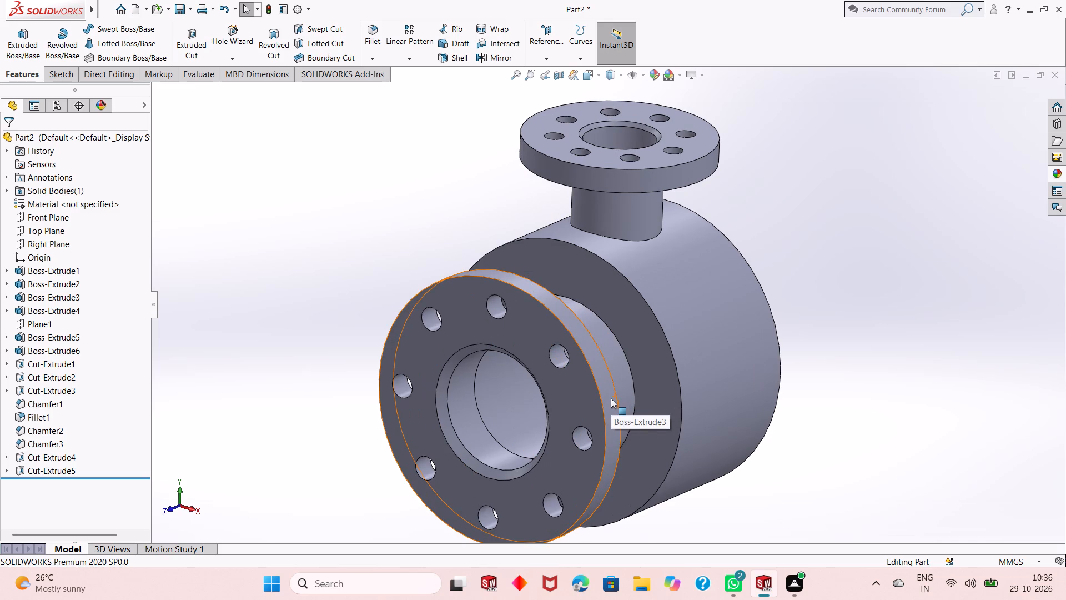
scroll(611, 398, "up", 2)
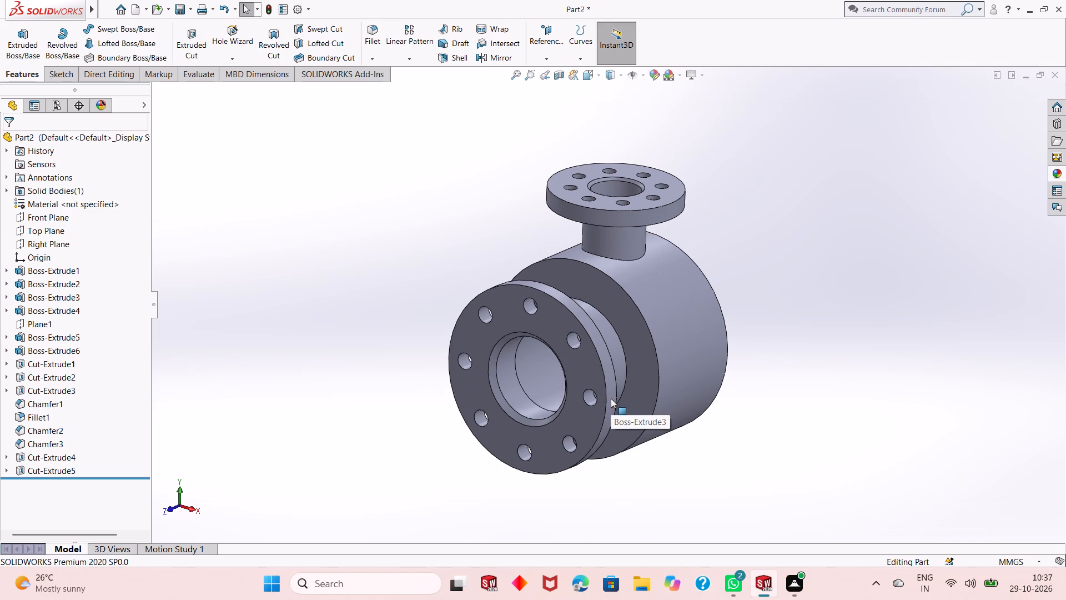
scroll(617, 205, "down", 1)
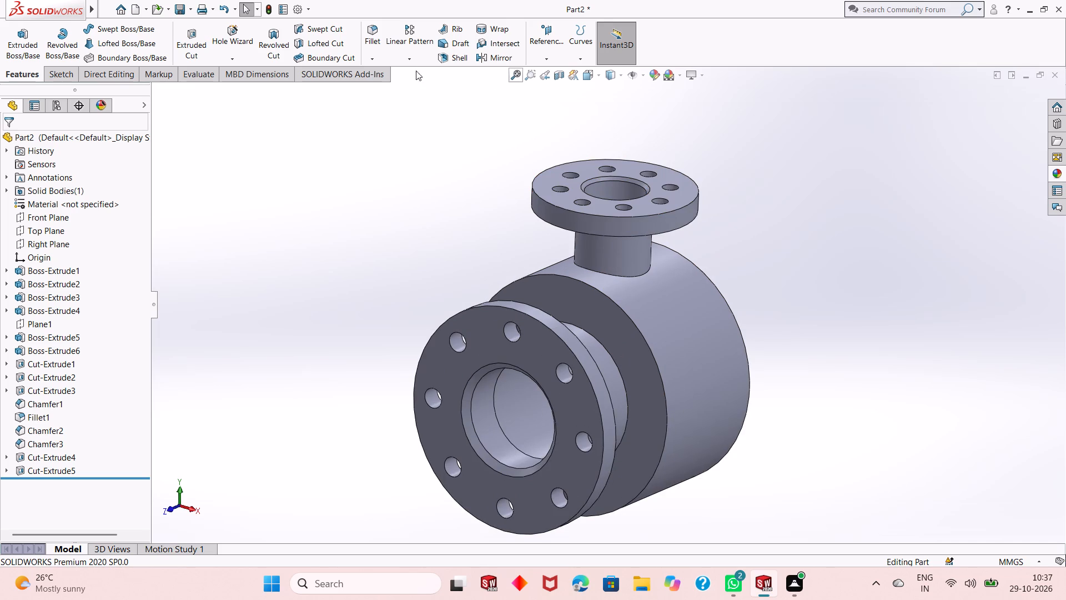
Set a constant-size fillet radius of 2 mm and select the edge where the top branch meets its flange's underside.
left_click(374, 39)
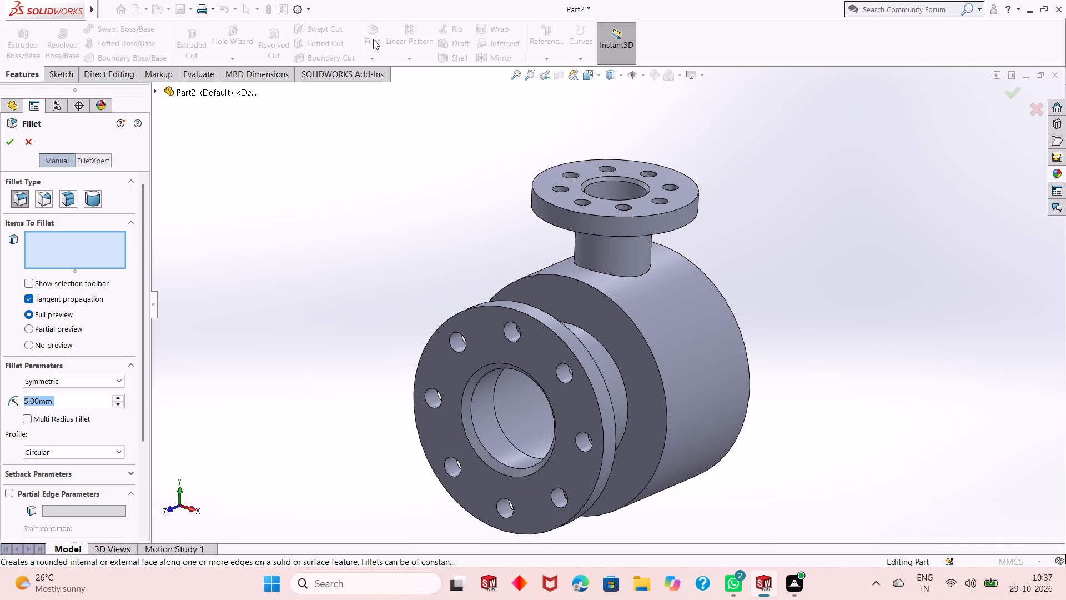
scroll(373, 39, "down", 1)
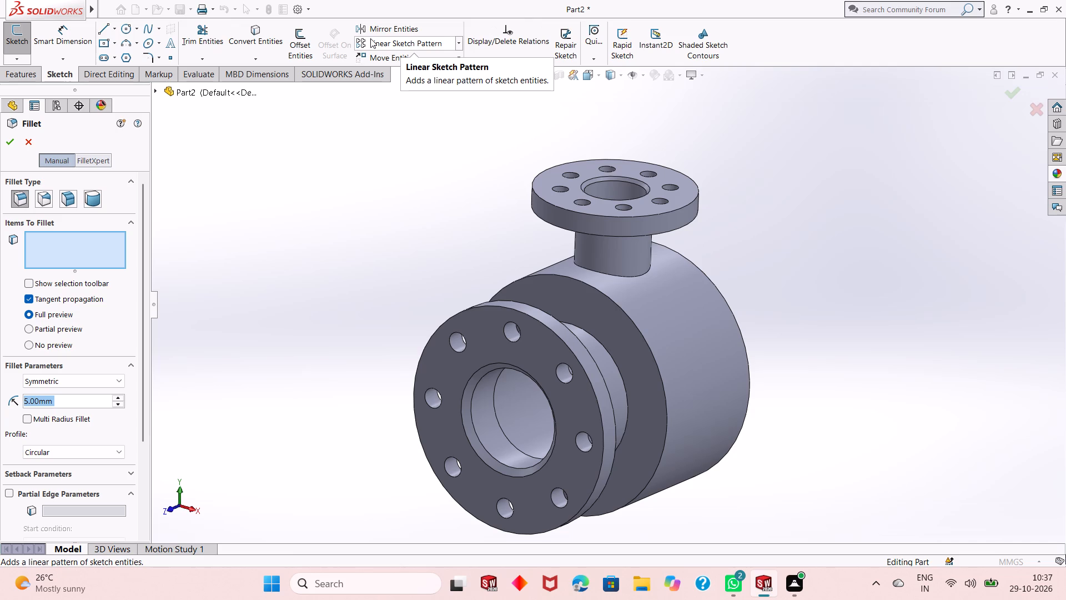
key("2")
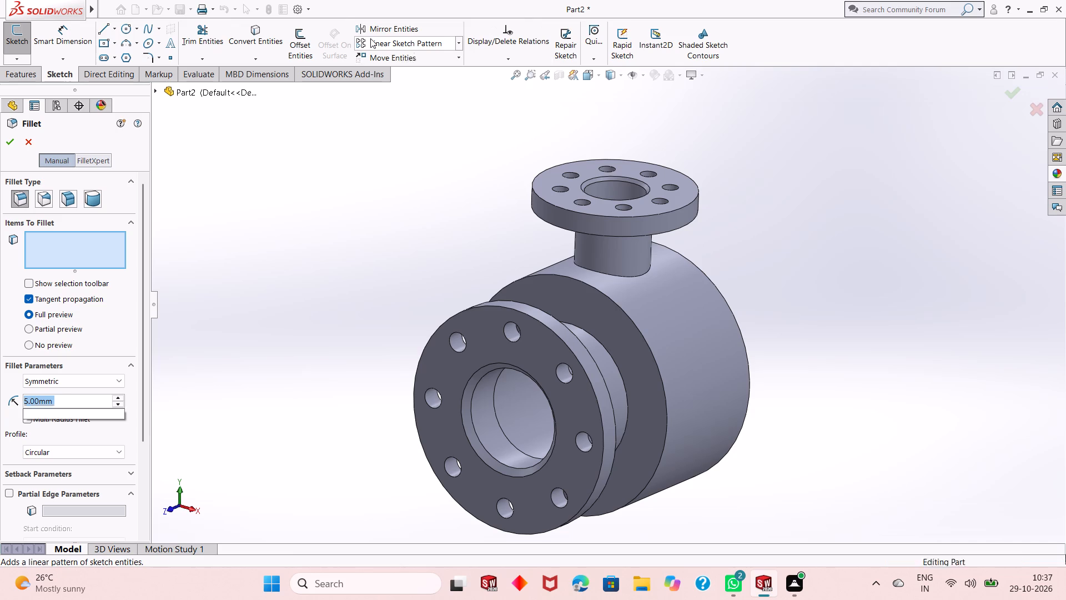
key("Return")
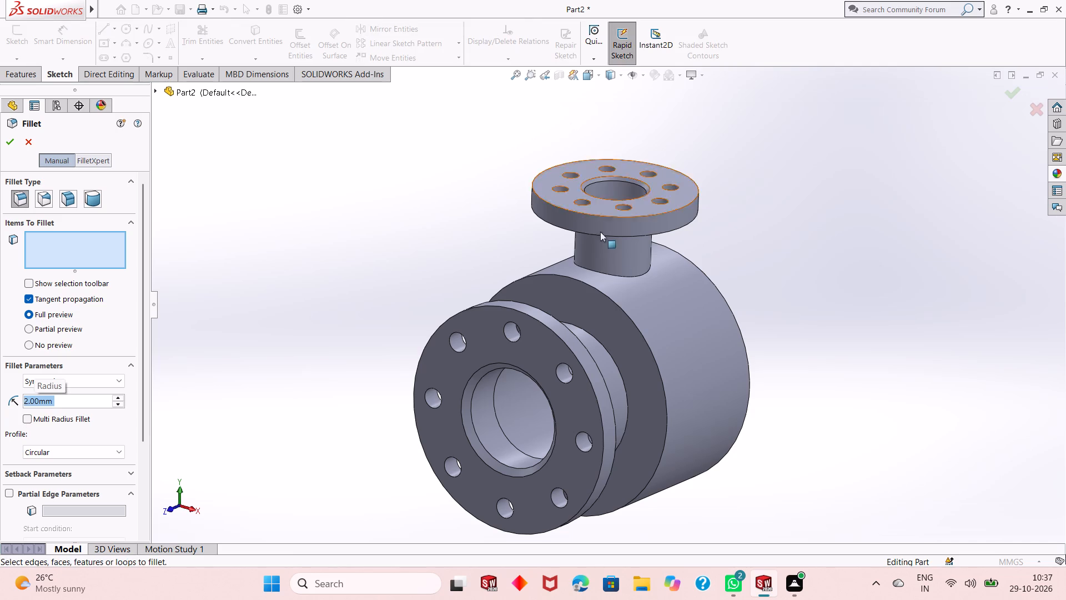
middle_click_drag(718, 256, 687, 180)
scroll(685, 209, "down", 2)
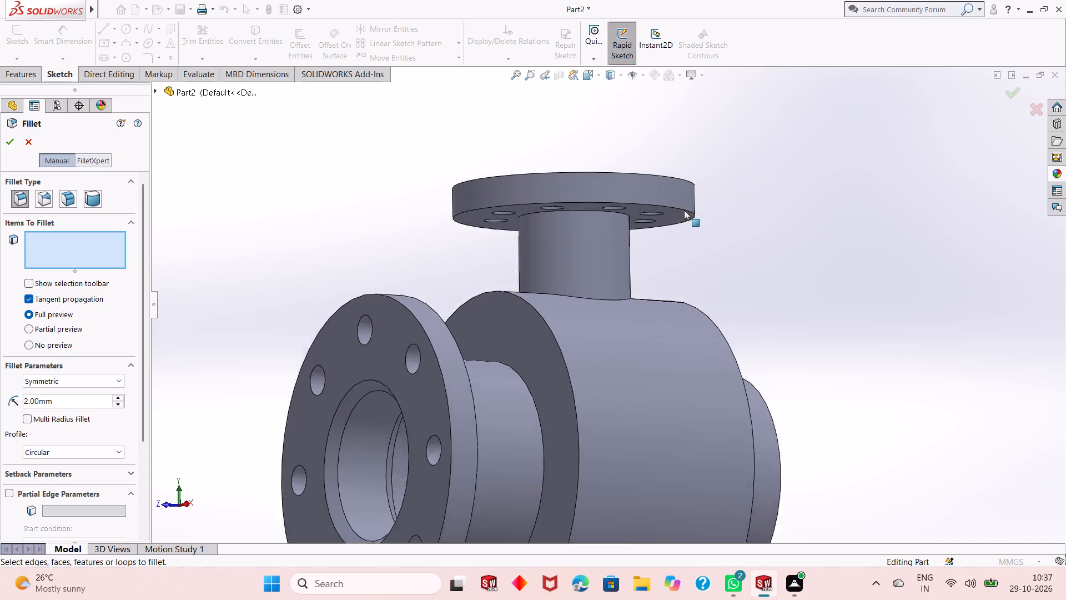
scroll(684, 210, "down", 4)
left_click(536, 236)
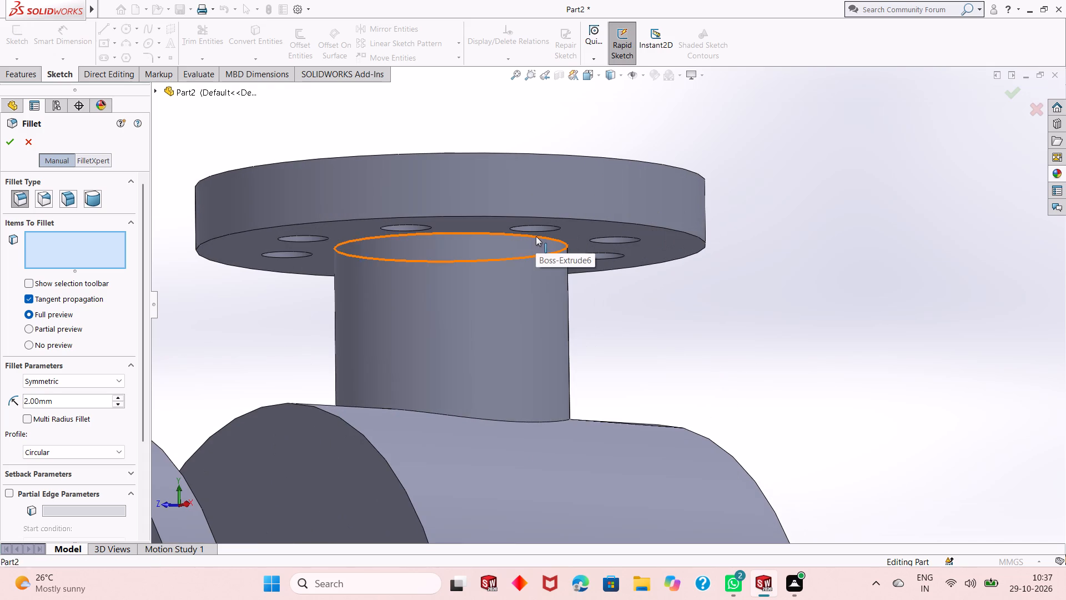
scroll(619, 273, "up", 4)
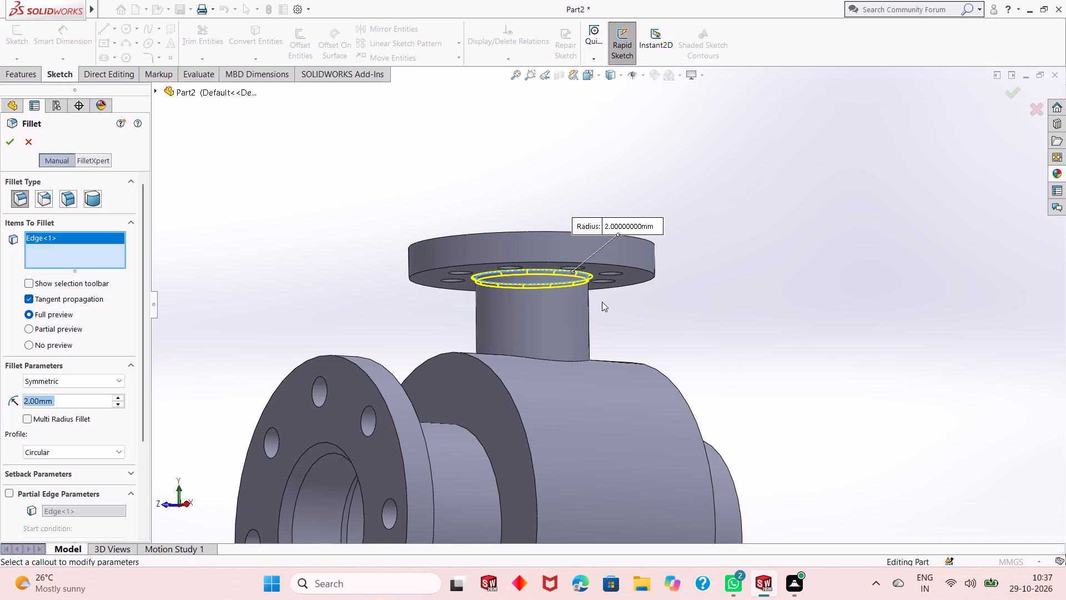
scroll(603, 309, "up", 3)
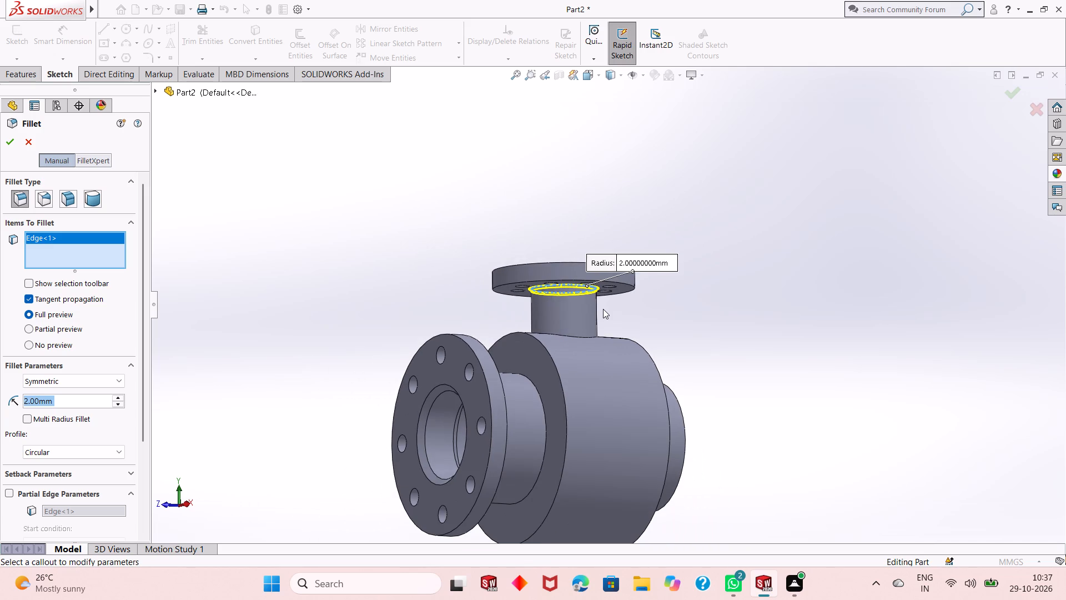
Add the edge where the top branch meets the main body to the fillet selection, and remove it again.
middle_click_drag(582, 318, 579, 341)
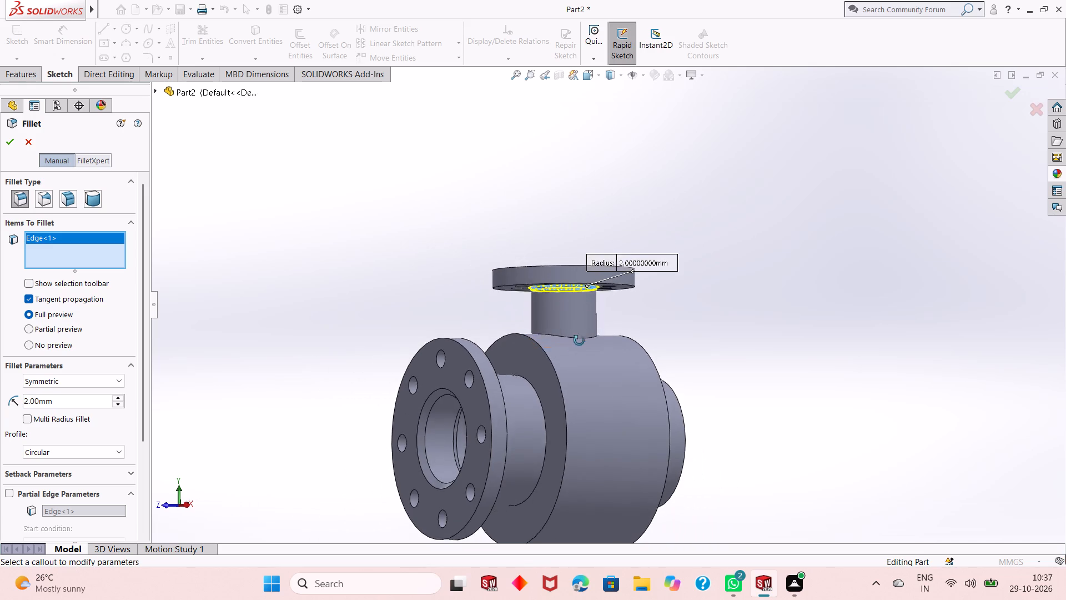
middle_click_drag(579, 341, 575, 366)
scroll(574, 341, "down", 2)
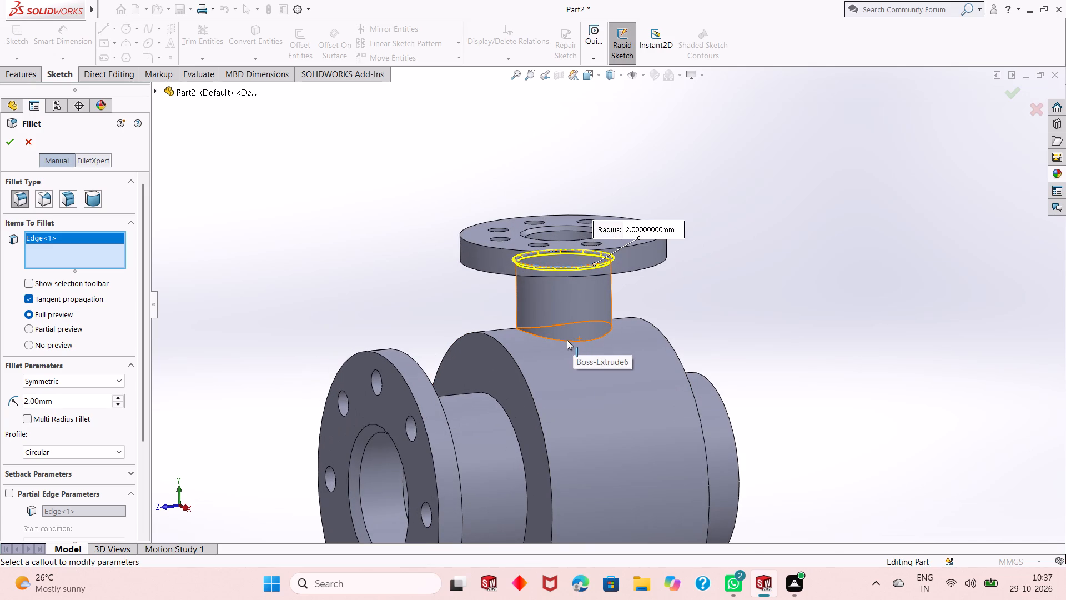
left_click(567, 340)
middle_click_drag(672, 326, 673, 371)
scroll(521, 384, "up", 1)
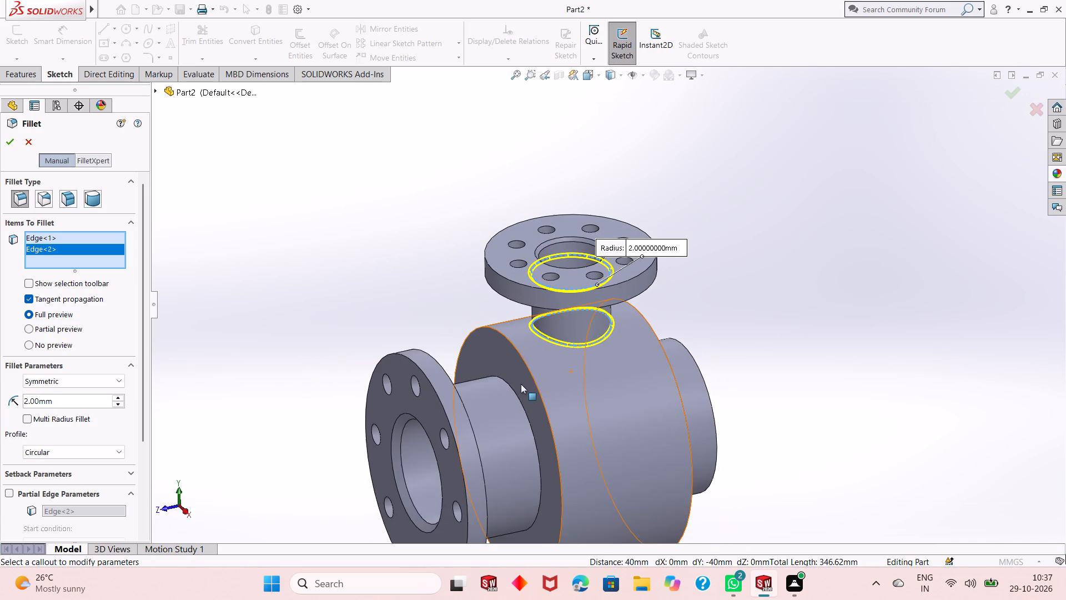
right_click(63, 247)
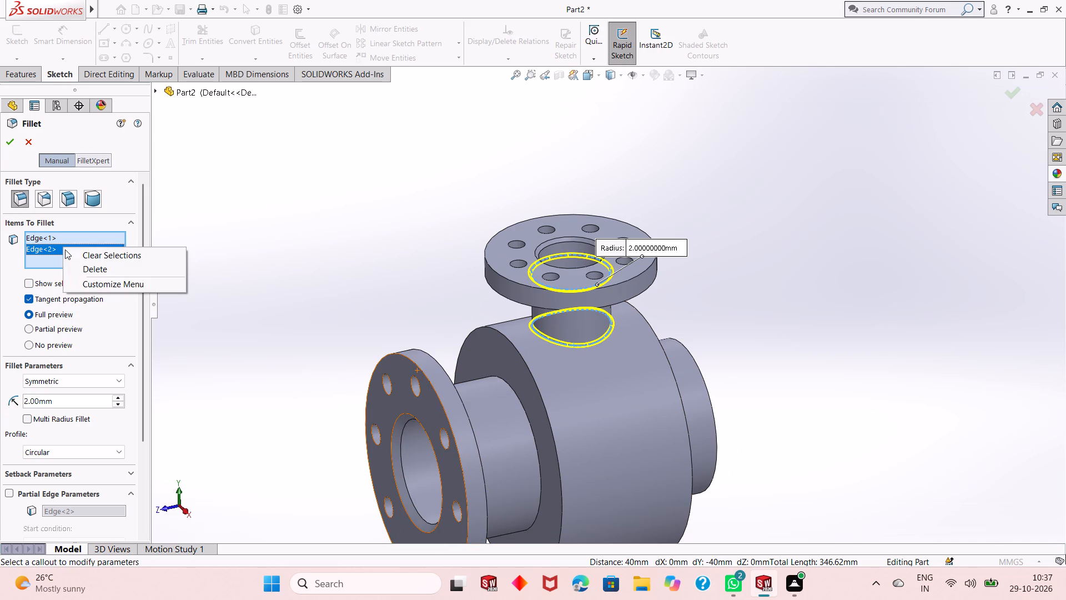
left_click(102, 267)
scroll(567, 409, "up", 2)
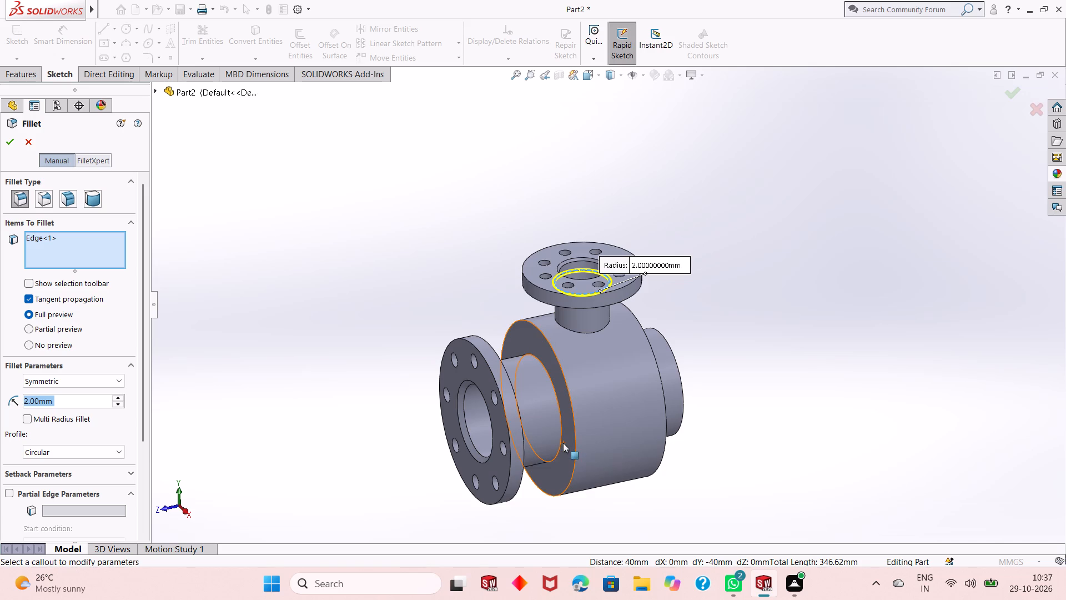
Add the front neck's edges at the main body and front flange and the rear boss's base edge, completing the 2 mm fillet.
left_click(562, 433)
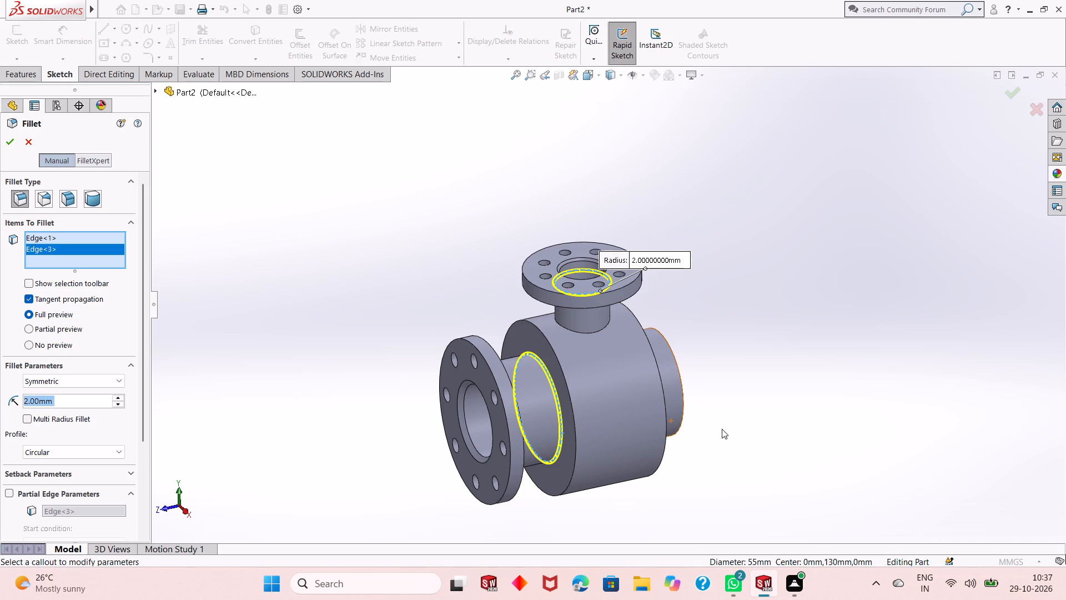
middle_click_drag(711, 428, 648, 449)
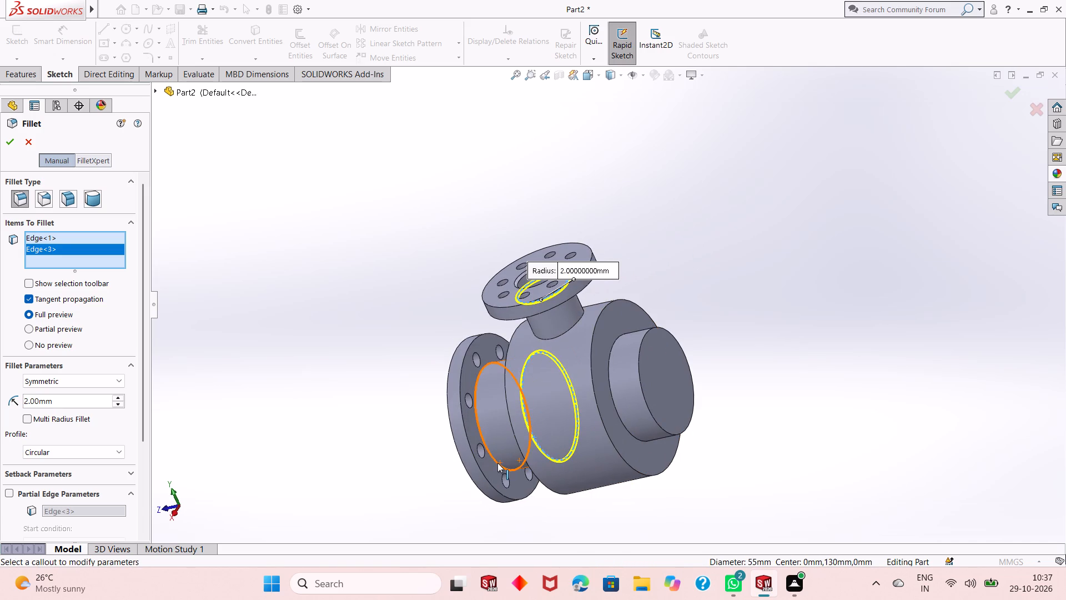
left_click(497, 463)
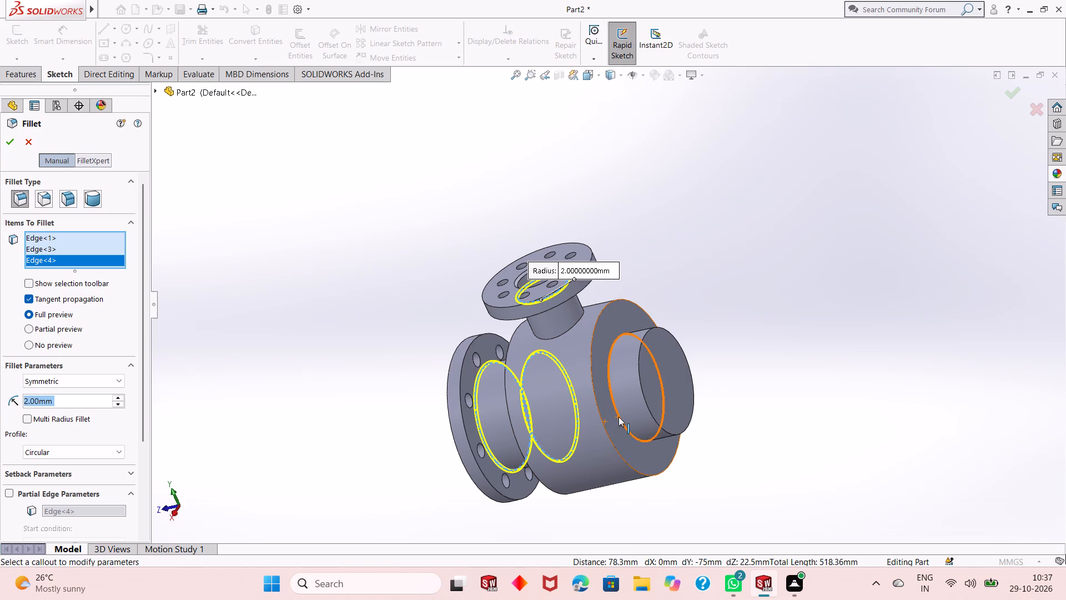
left_click(619, 417)
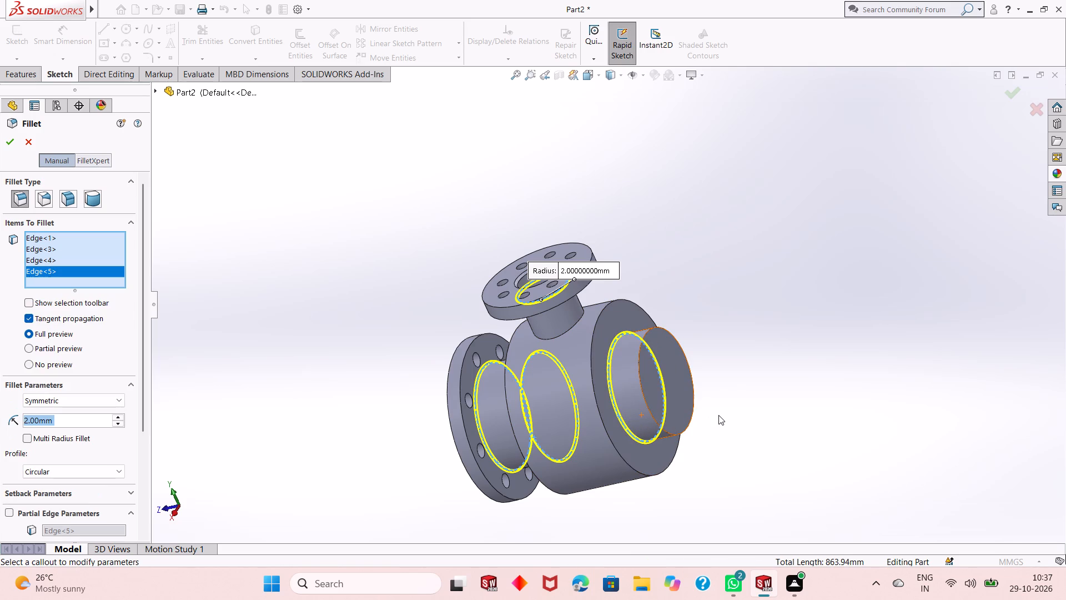
middle_click_drag(719, 416, 762, 399)
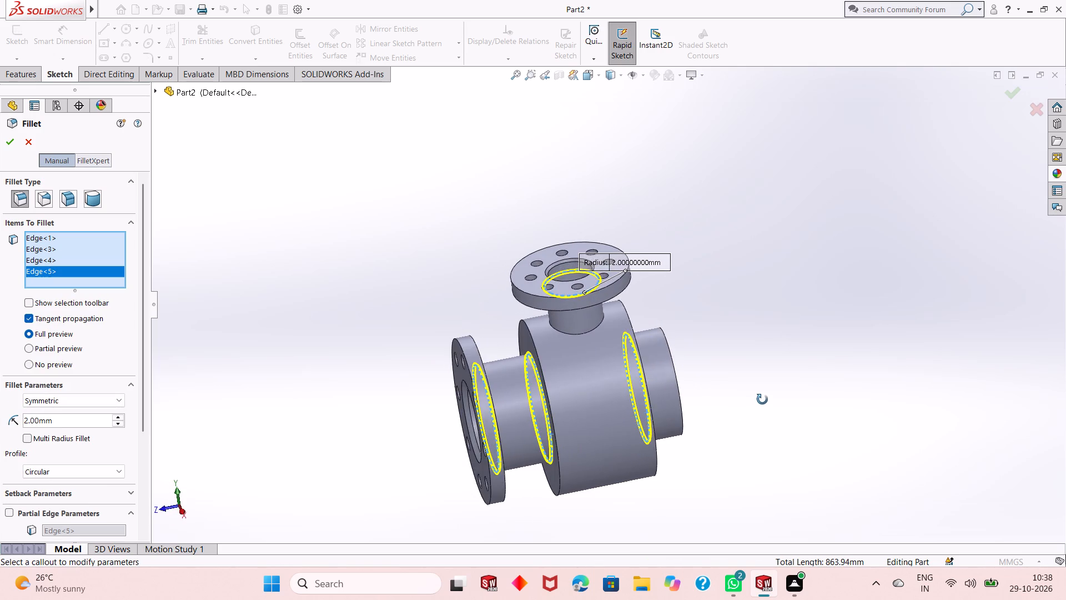
middle_click_drag(762, 399, 773, 392)
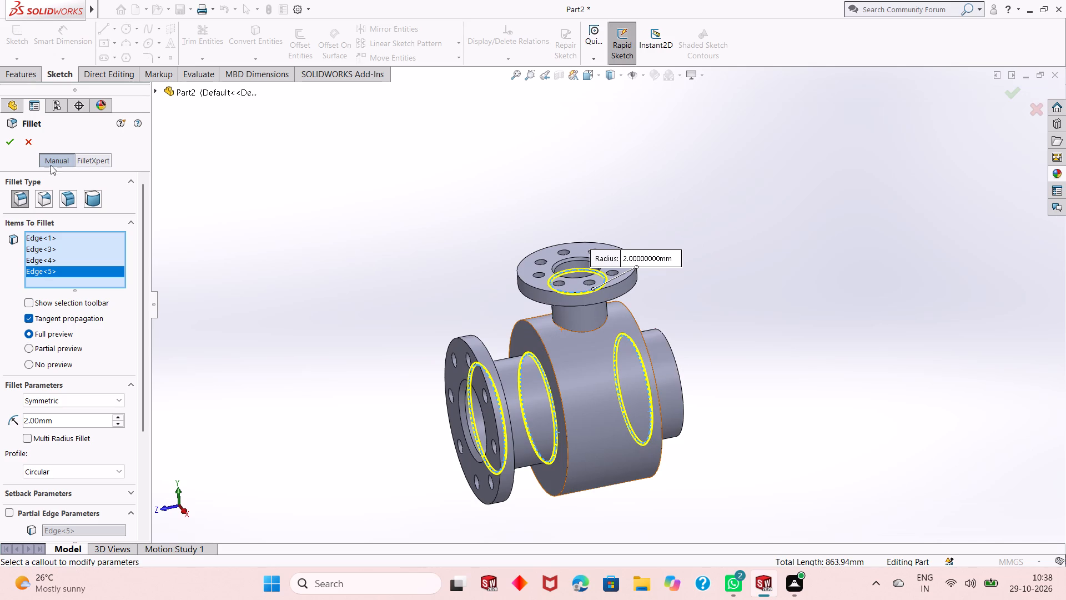
left_click(14, 141)
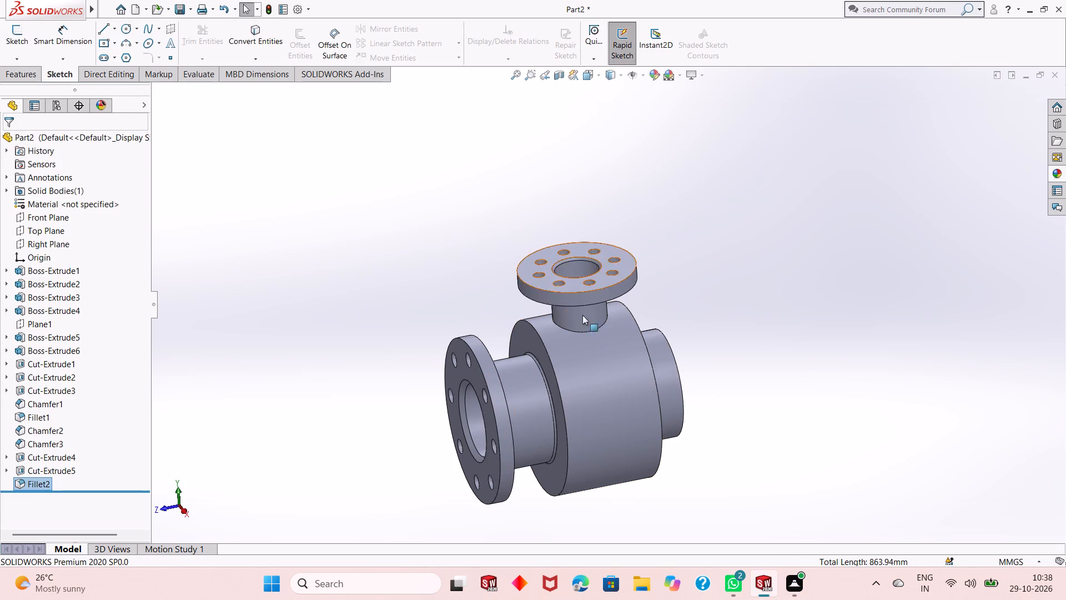
Fillet both outer circular edges of the main body and the rear boss's outer end edge with a 5 mm radius.
middle_click_drag(597, 338, 620, 318)
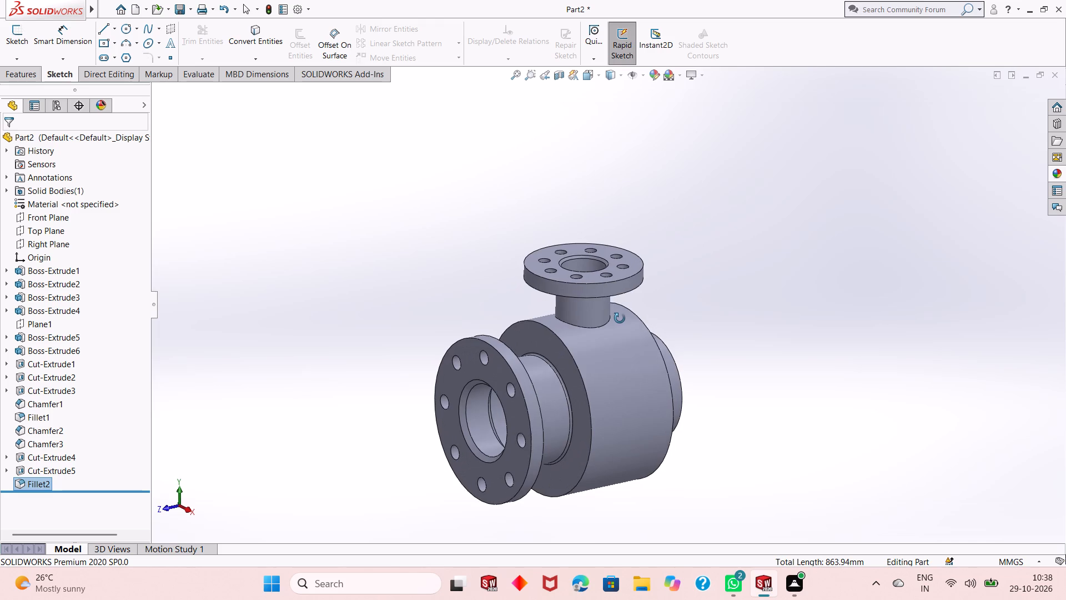
middle_click_drag(620, 318, 621, 317)
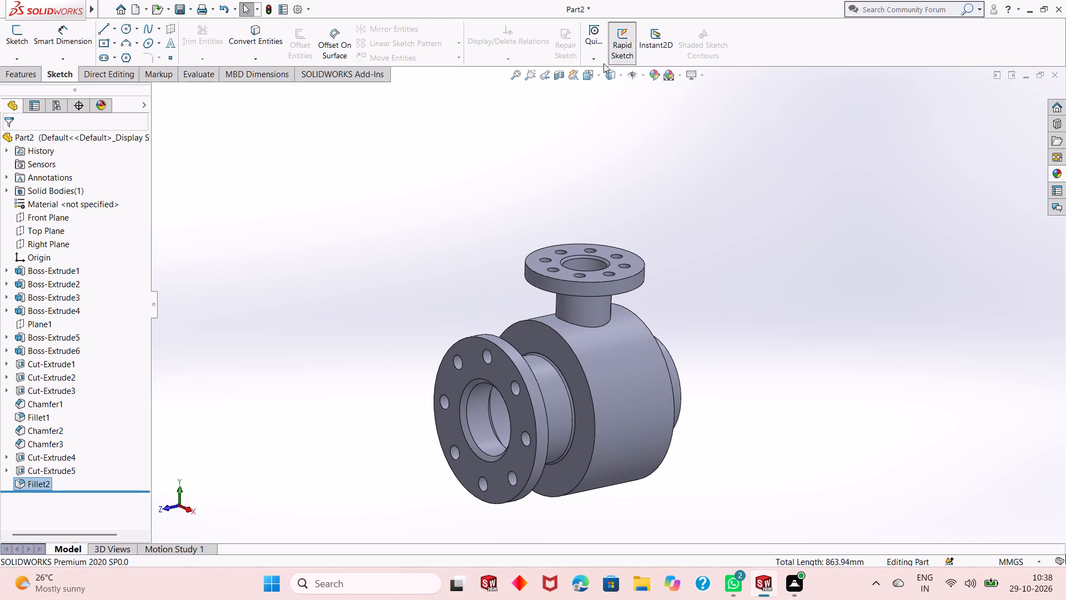
left_click(27, 71)
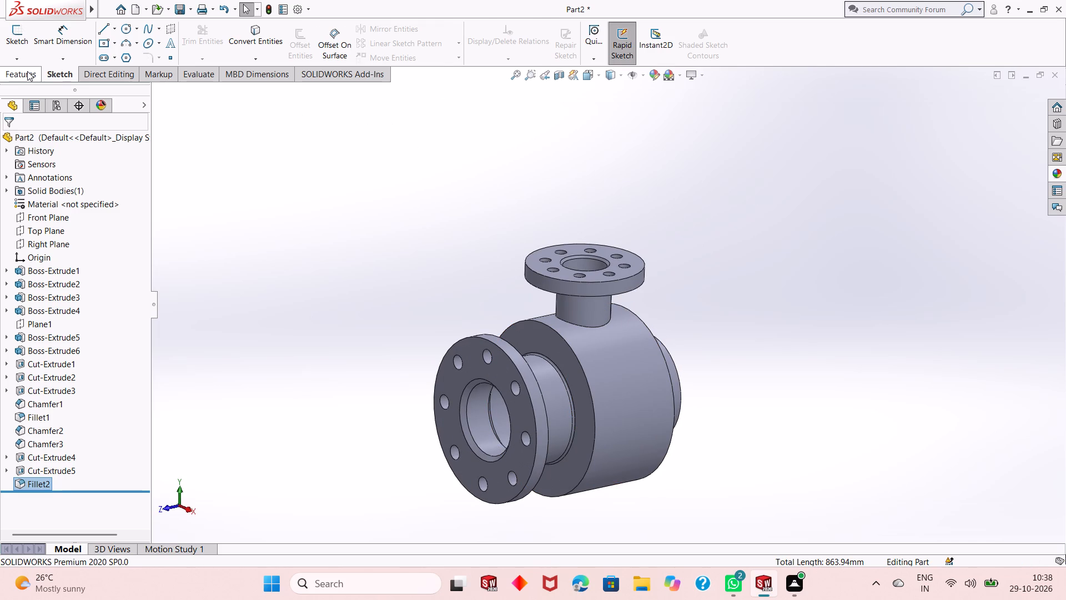
left_click(373, 39)
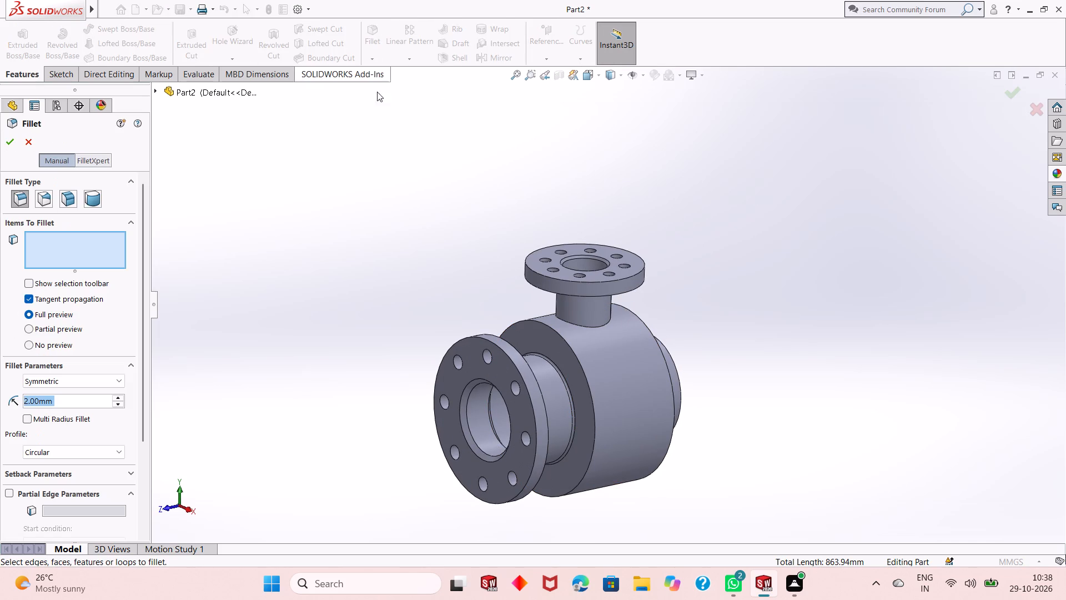
key("5")
key("Return")
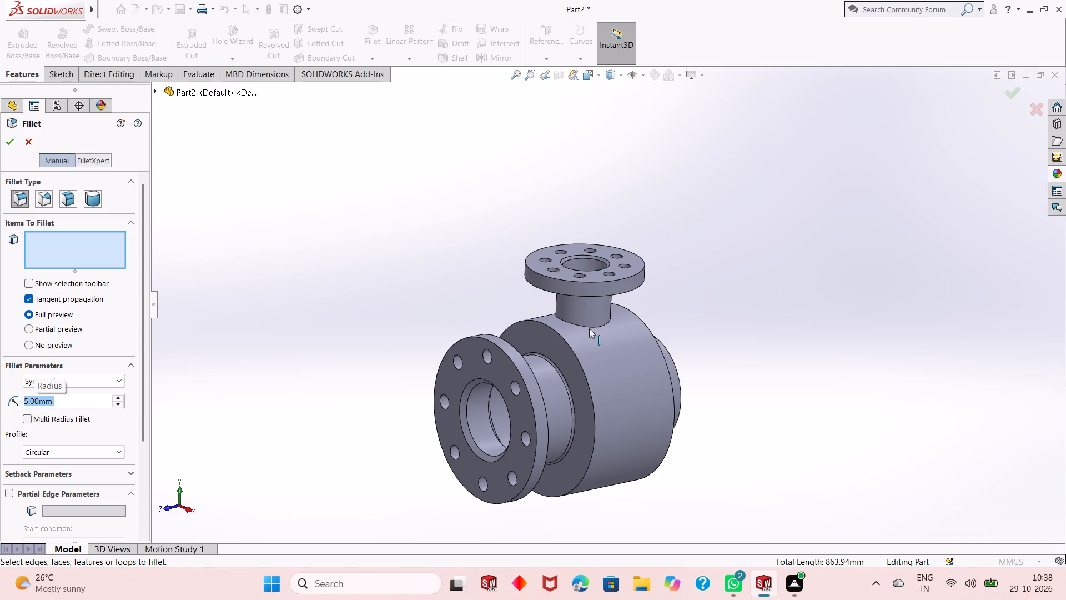
left_click(582, 368)
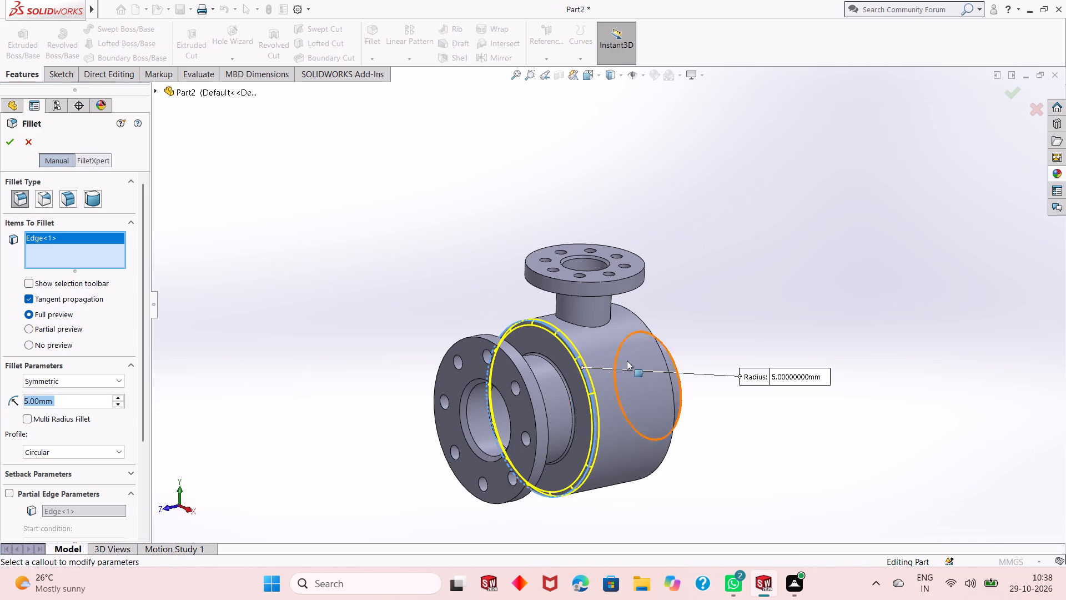
left_click(655, 341)
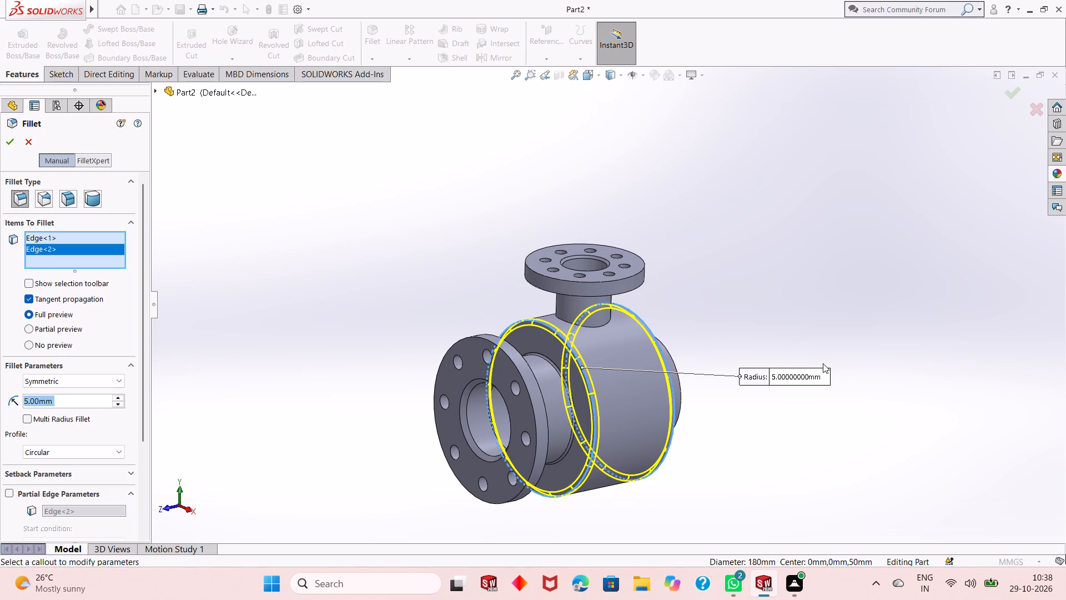
middle_click_drag(823, 366, 787, 404)
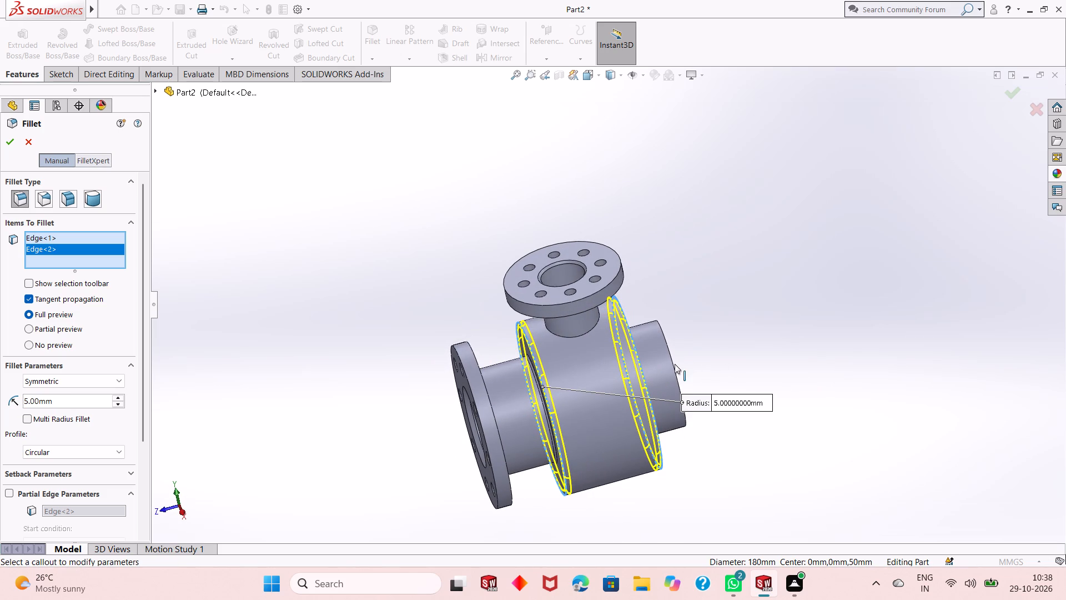
left_click(674, 364)
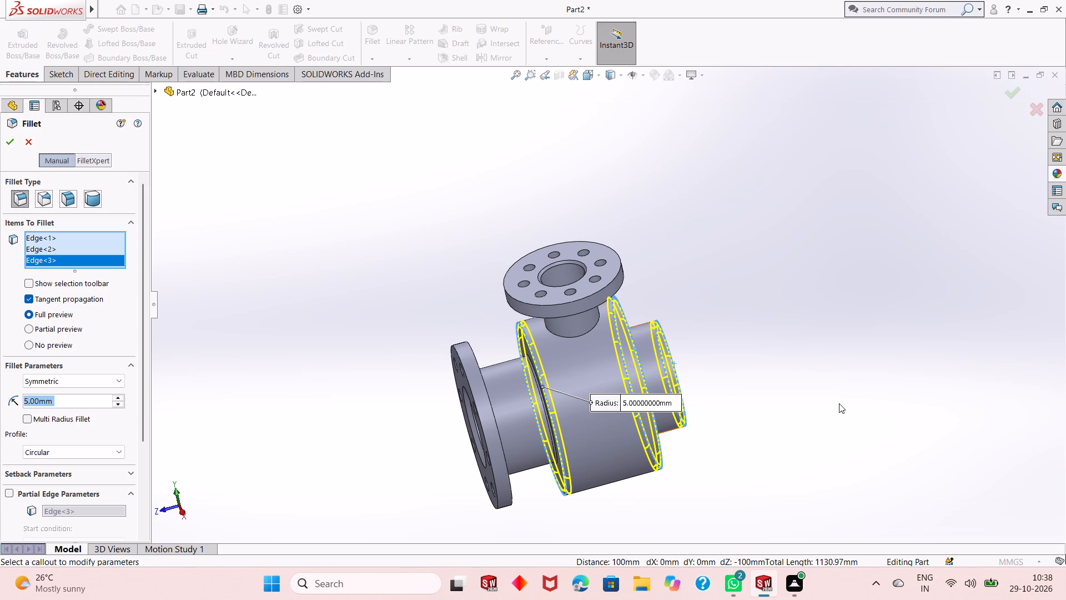
middle_click_drag(833, 398, 794, 416)
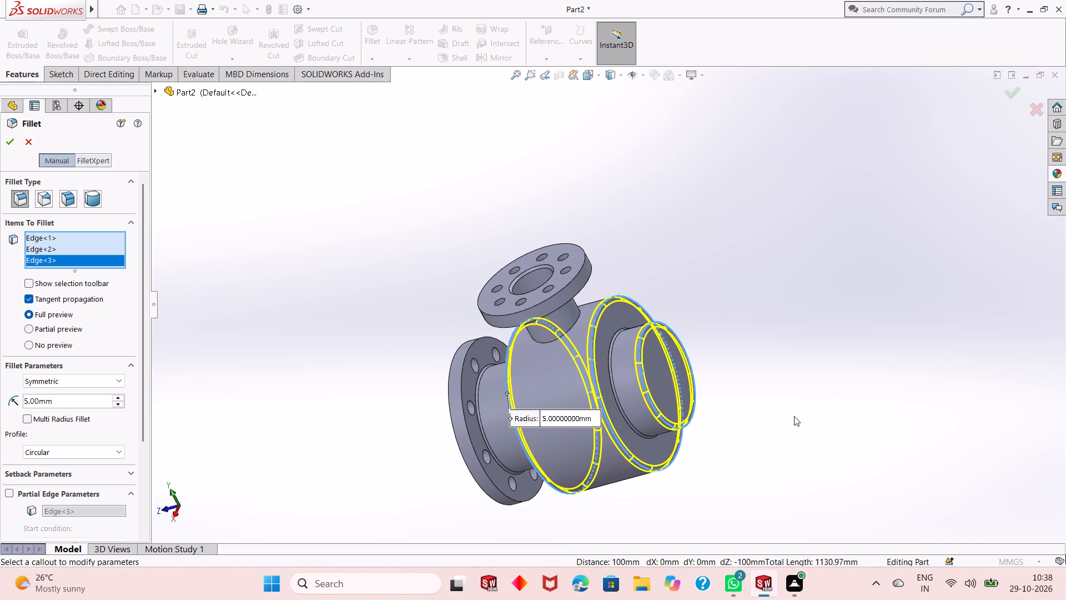
scroll(647, 379, "up", 1)
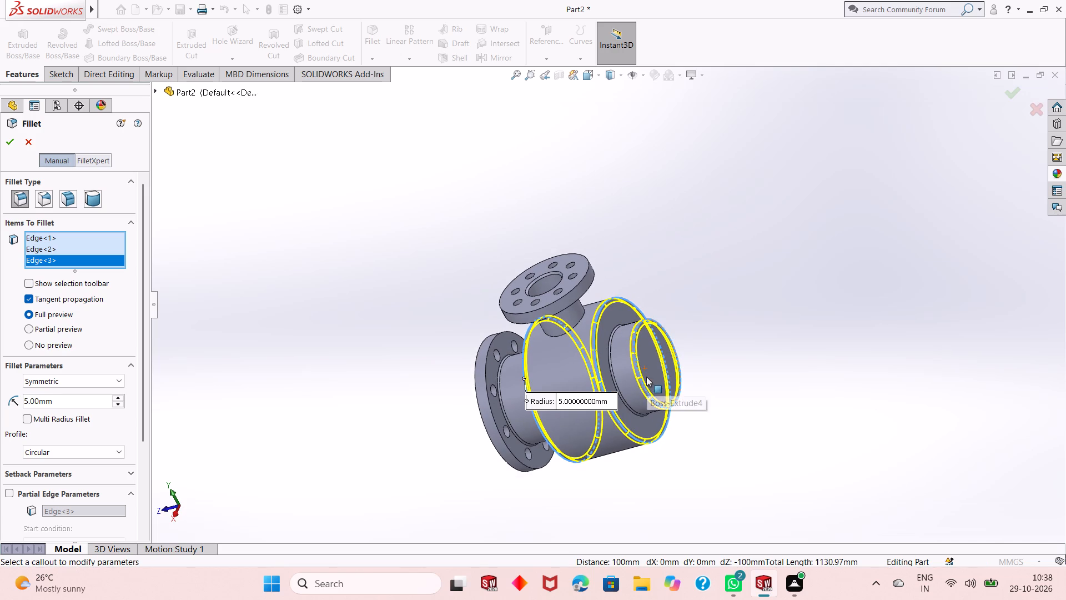
middle_click_drag(648, 378, 661, 389)
left_click(12, 141)
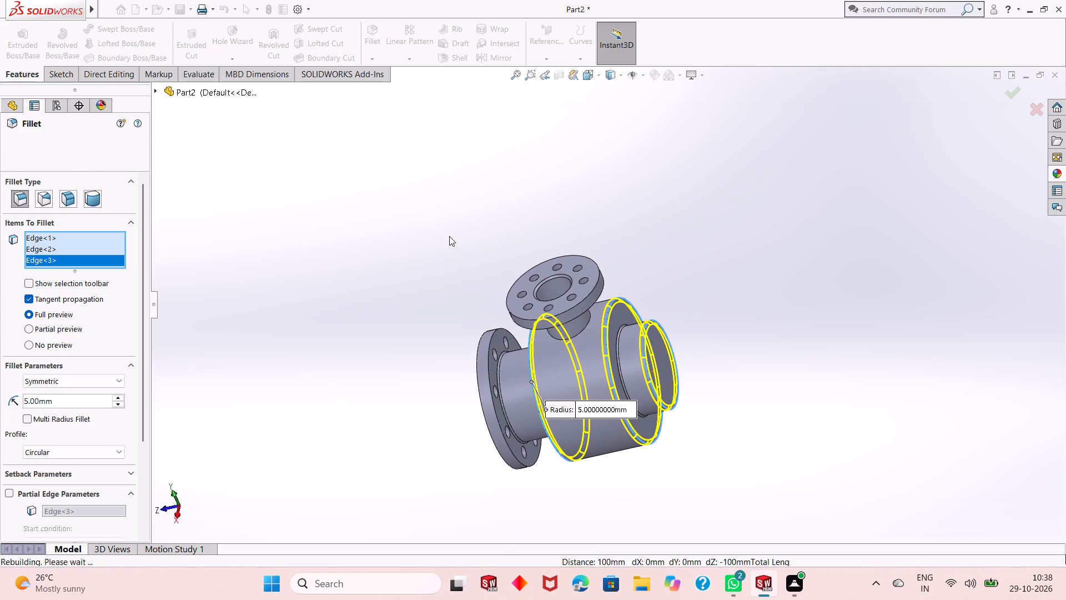
Examine the filleted main body, neck, rear boss and top branch from several angles and at different zoom levels.
middle_click_drag(565, 345, 607, 264)
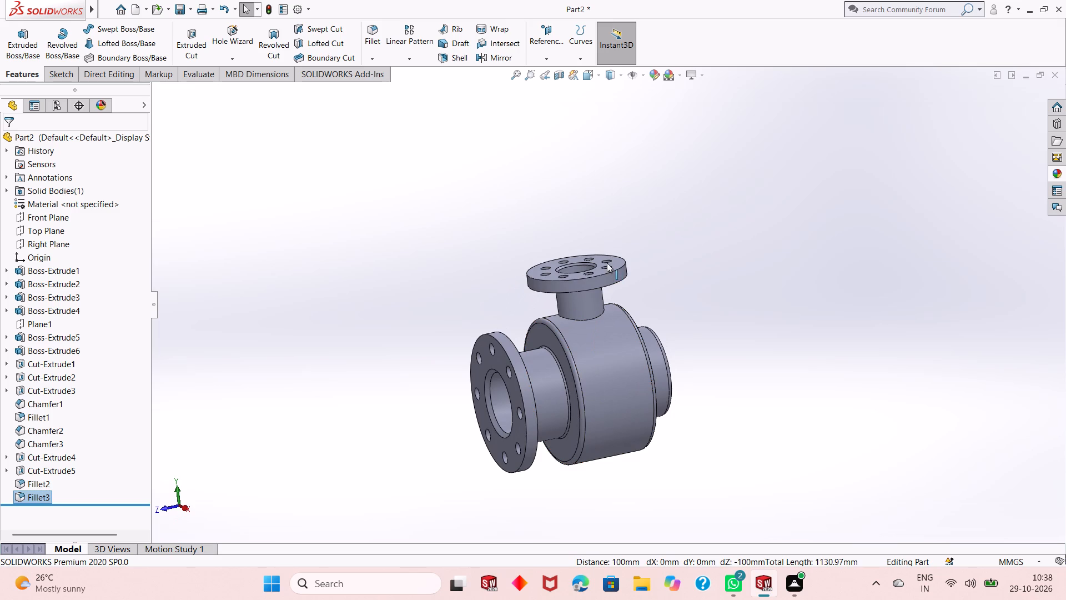
scroll(531, 305, "down", 2)
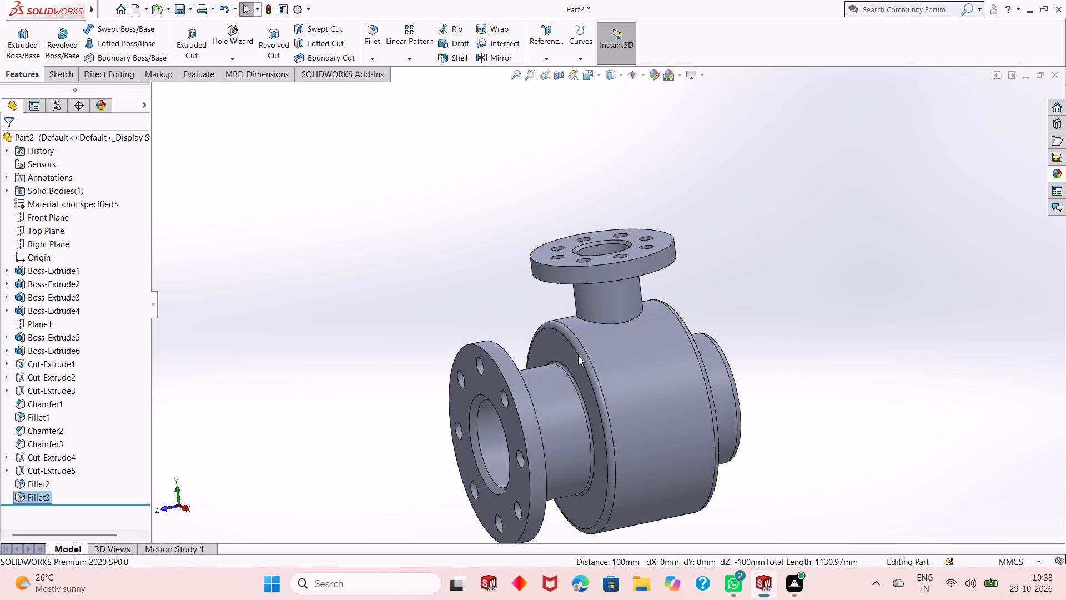
scroll(600, 390, "down", 1)
scroll(600, 392, "up", 1)
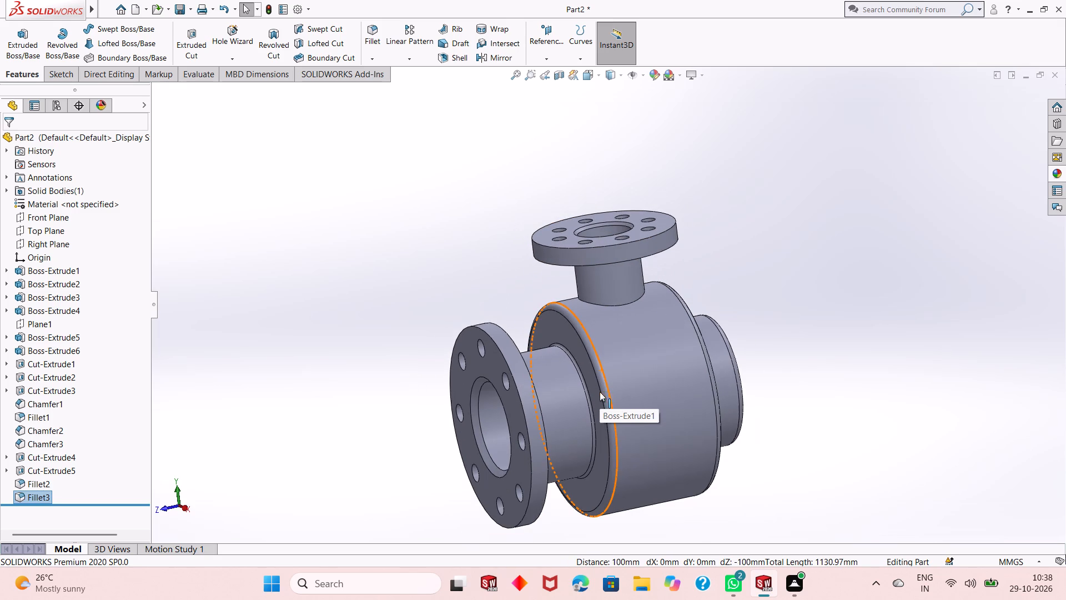
middle_click(681, 397)
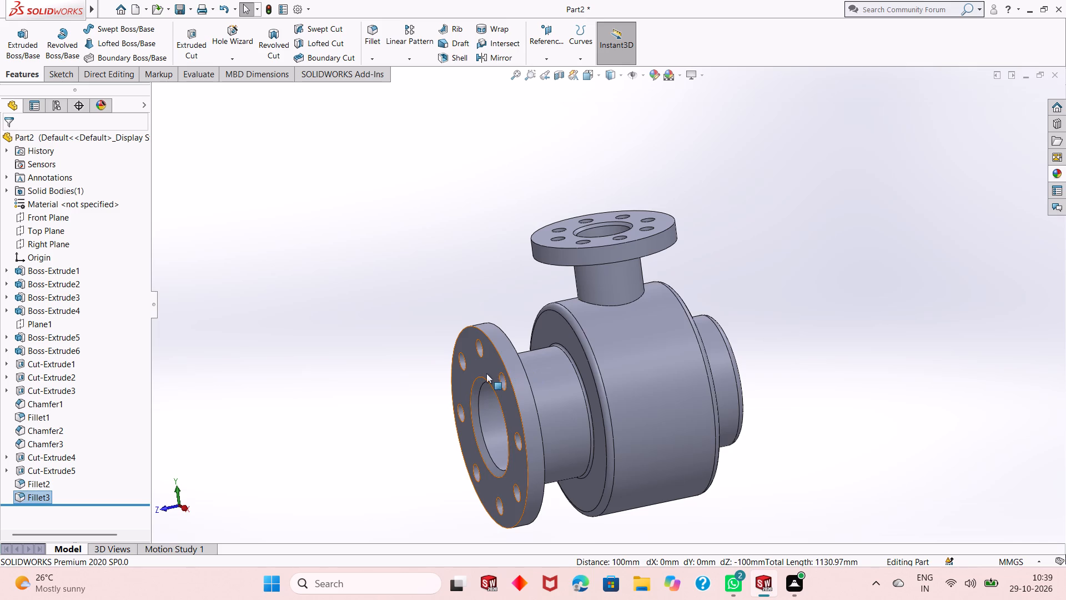
middle_click_drag(653, 352, 631, 328)
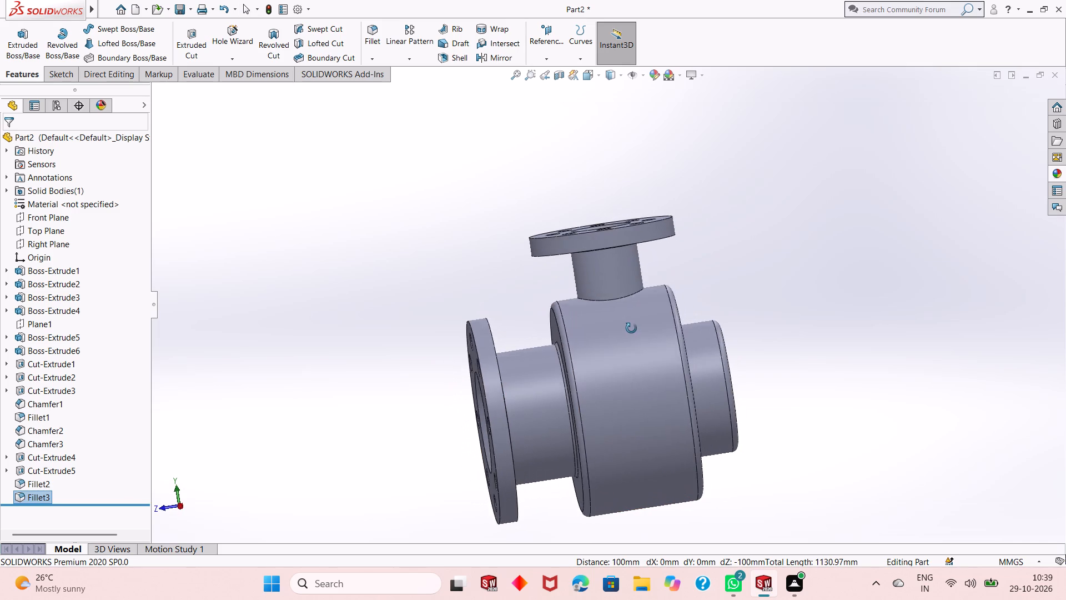
middle_click_drag(631, 328, 627, 328)
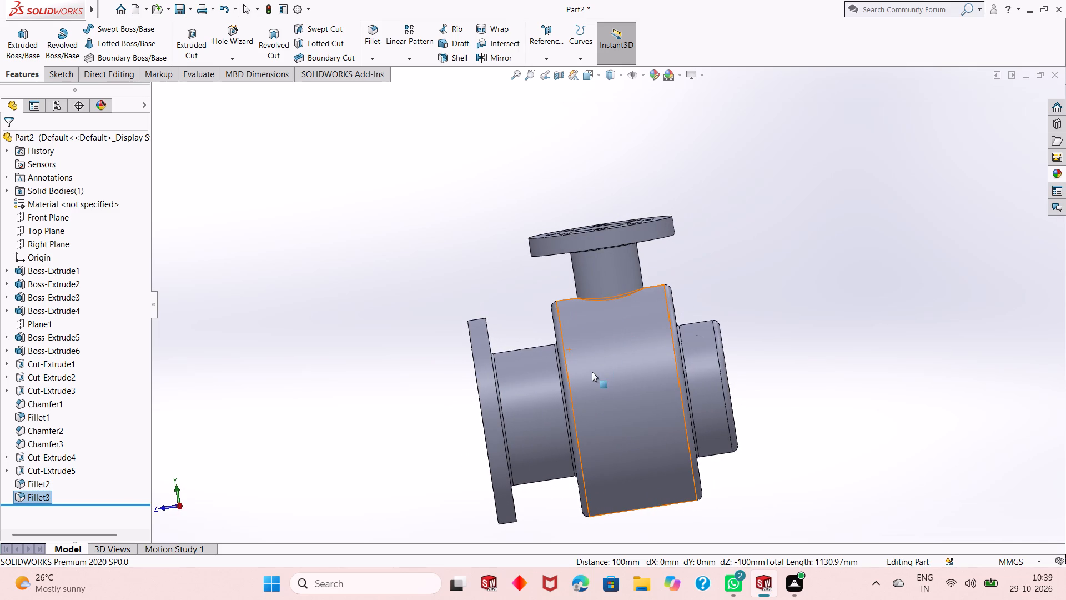
scroll(566, 407, "down", 2)
middle_click_drag(576, 402, 587, 379)
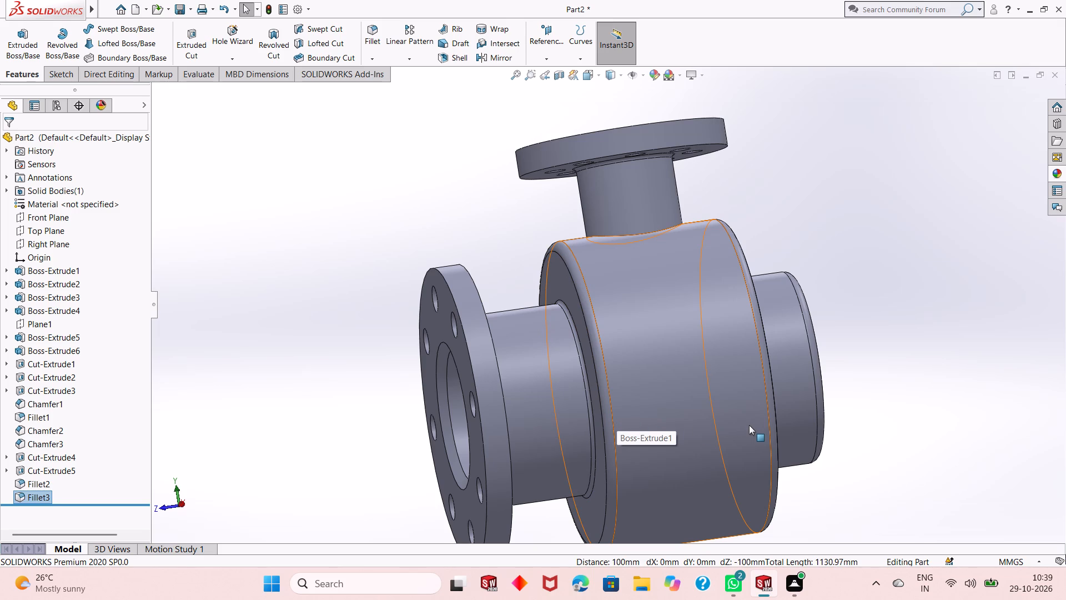
scroll(749, 425, "up", 2)
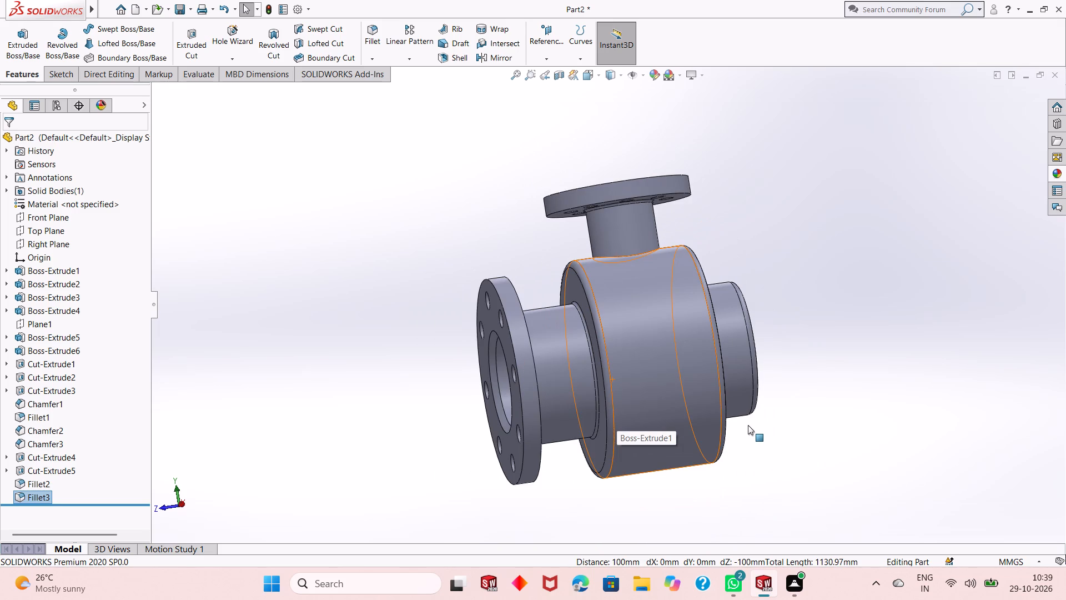
middle_click_drag(748, 425, 741, 393)
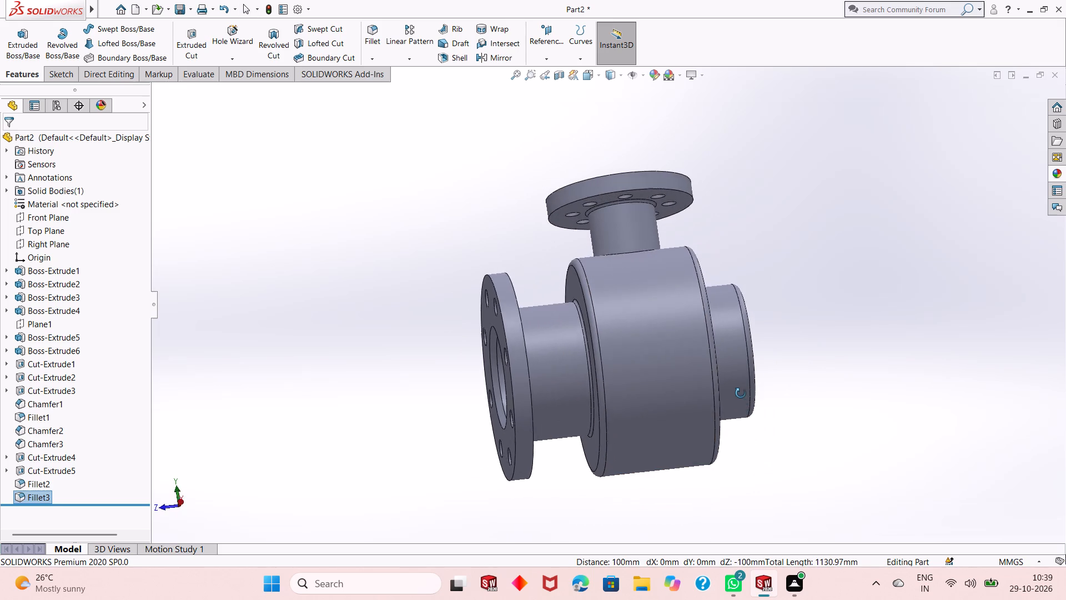
middle_click_drag(741, 393, 731, 375)
middle_click_drag(729, 358, 739, 427)
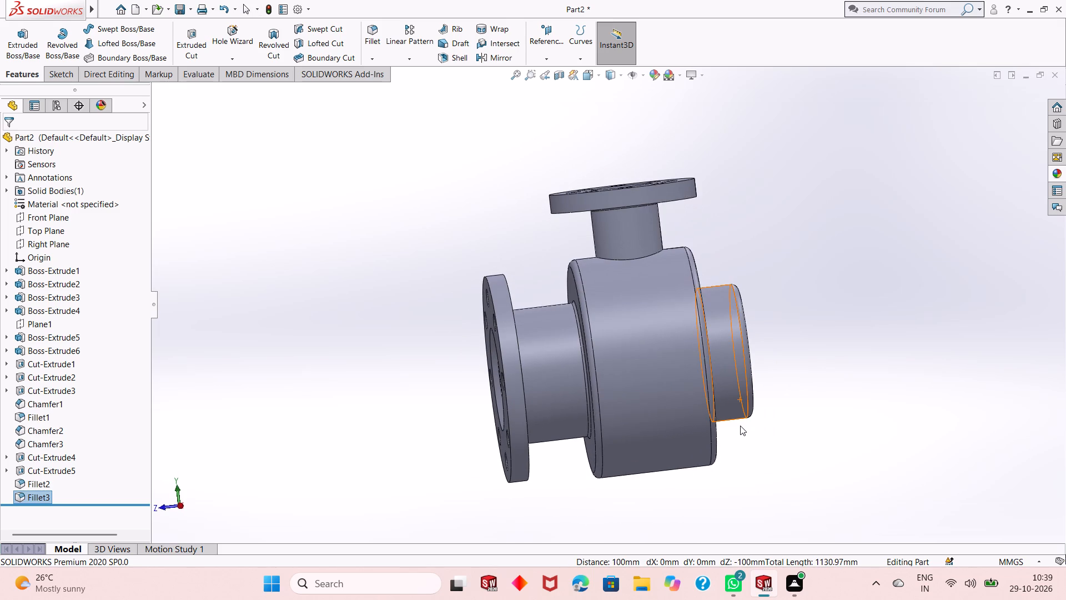
scroll(738, 422, "up", 1)
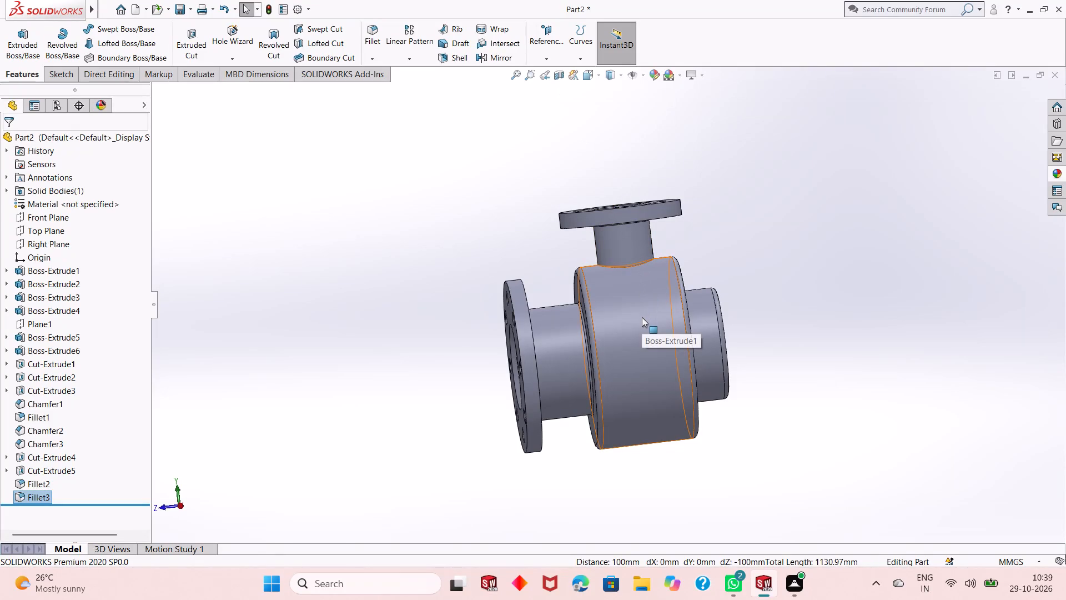
middle_click_drag(642, 317, 657, 320)
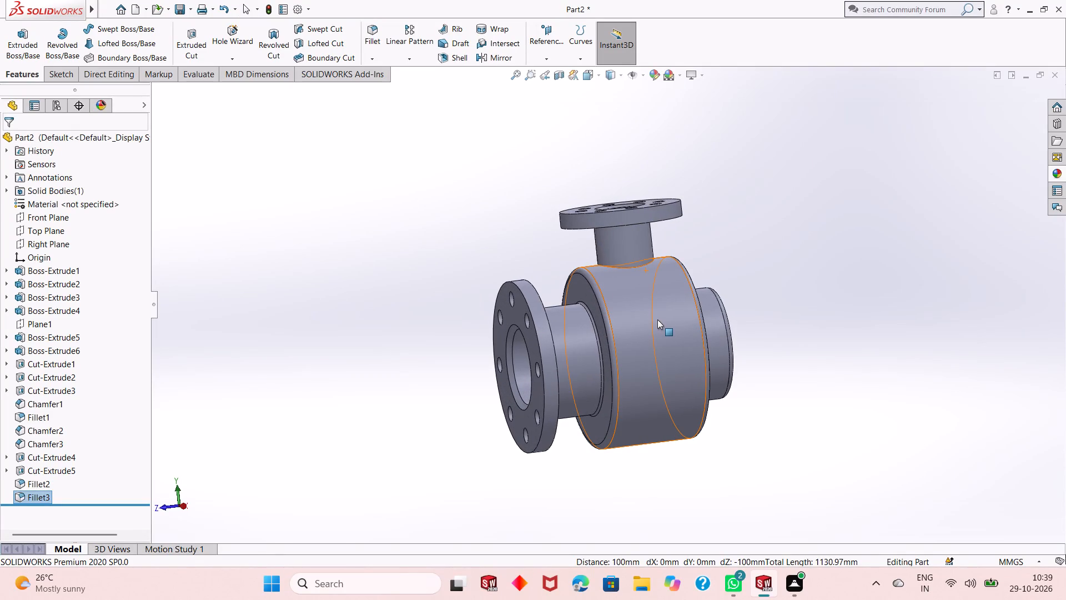
scroll(657, 319, "down", 1)
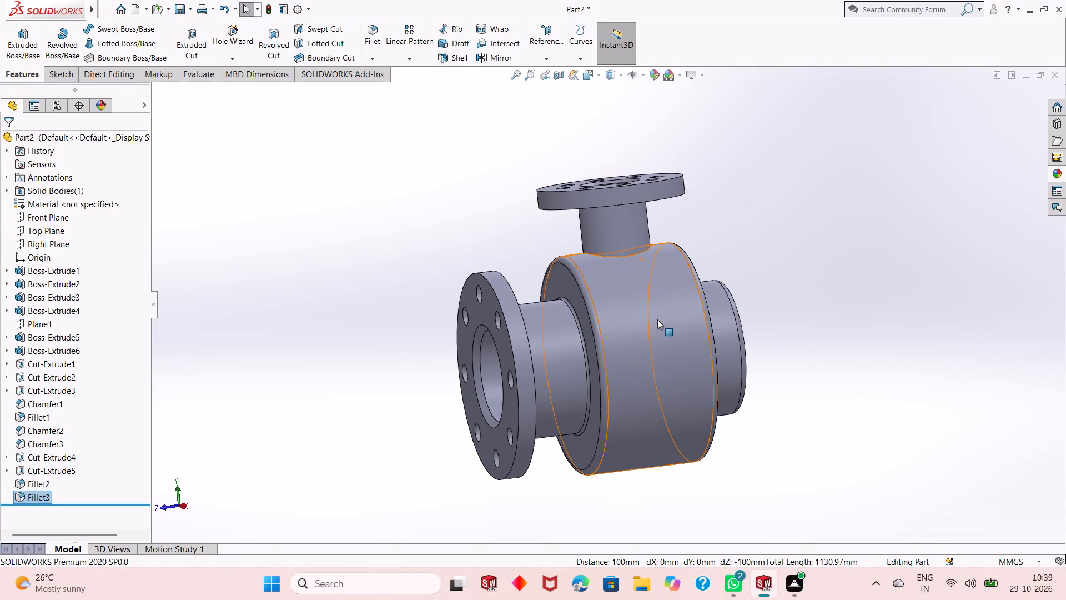
middle_click_drag(781, 321, 738, 349)
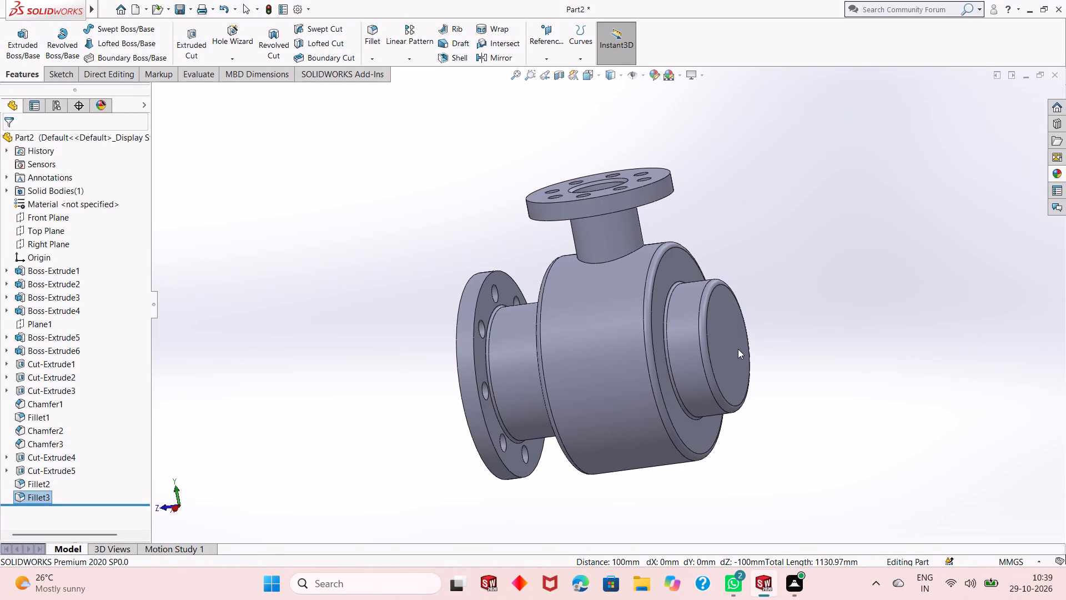
middle_click_drag(670, 374, 671, 375)
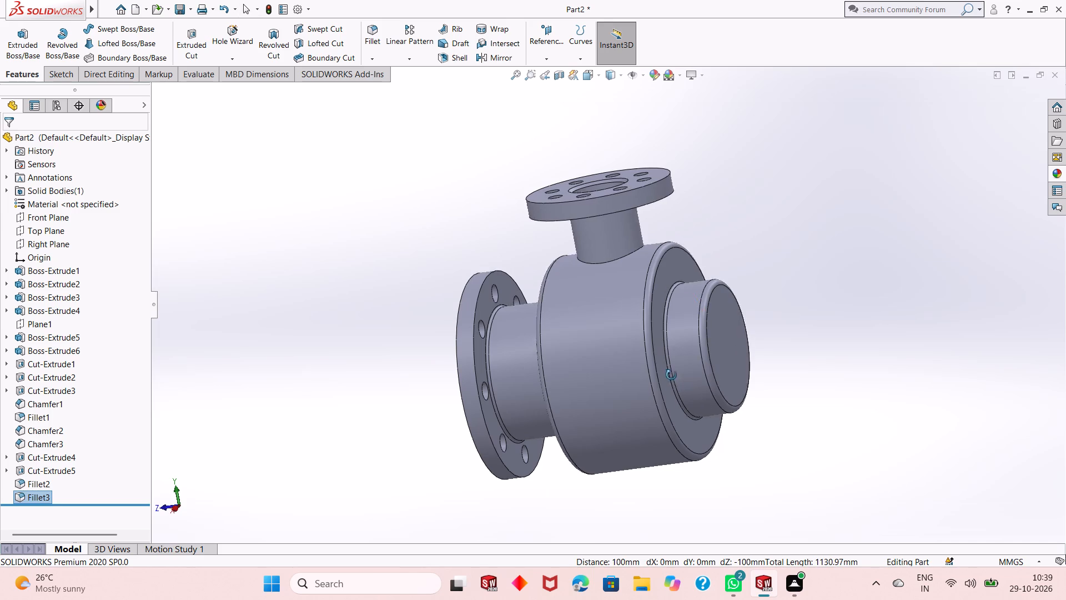
middle_click_drag(671, 375, 716, 358)
Fillet the edge where the top branch meets the main body with an 8 mm radius.
left_click(366, 34)
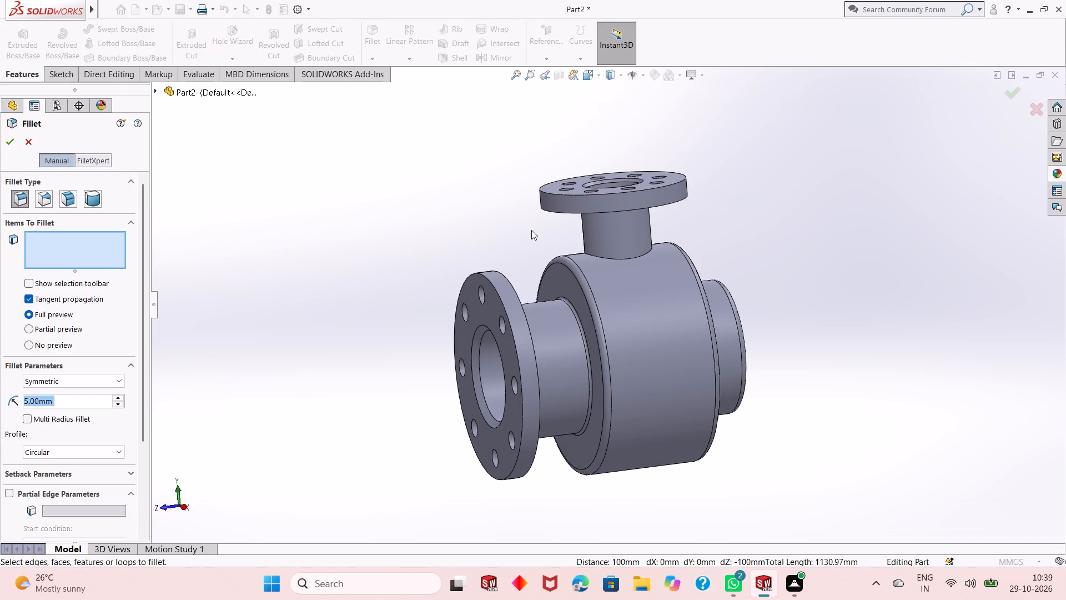
key("8")
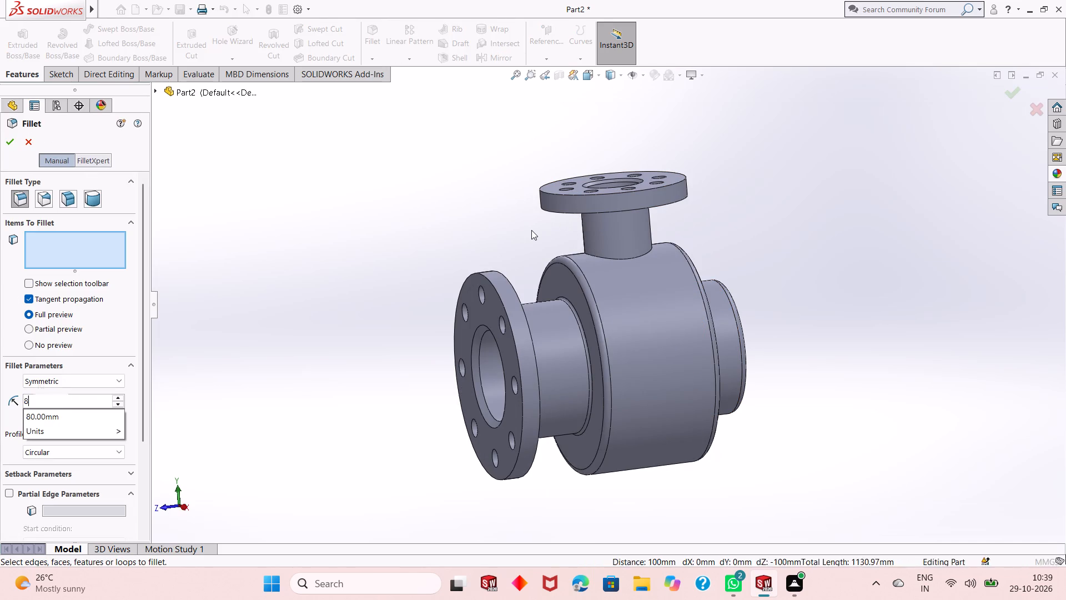
key("Return")
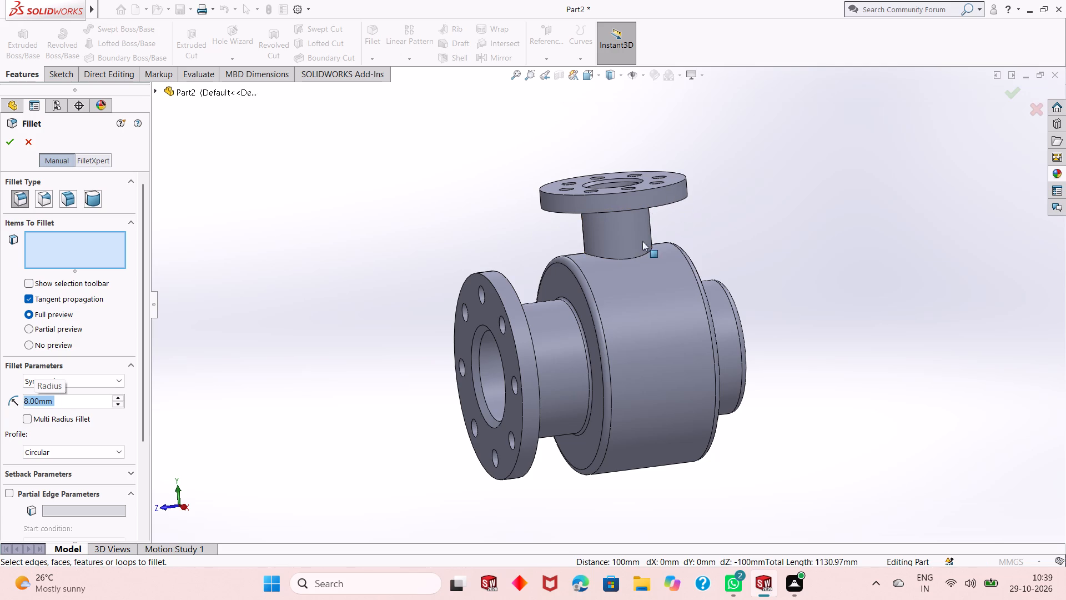
left_click(607, 257)
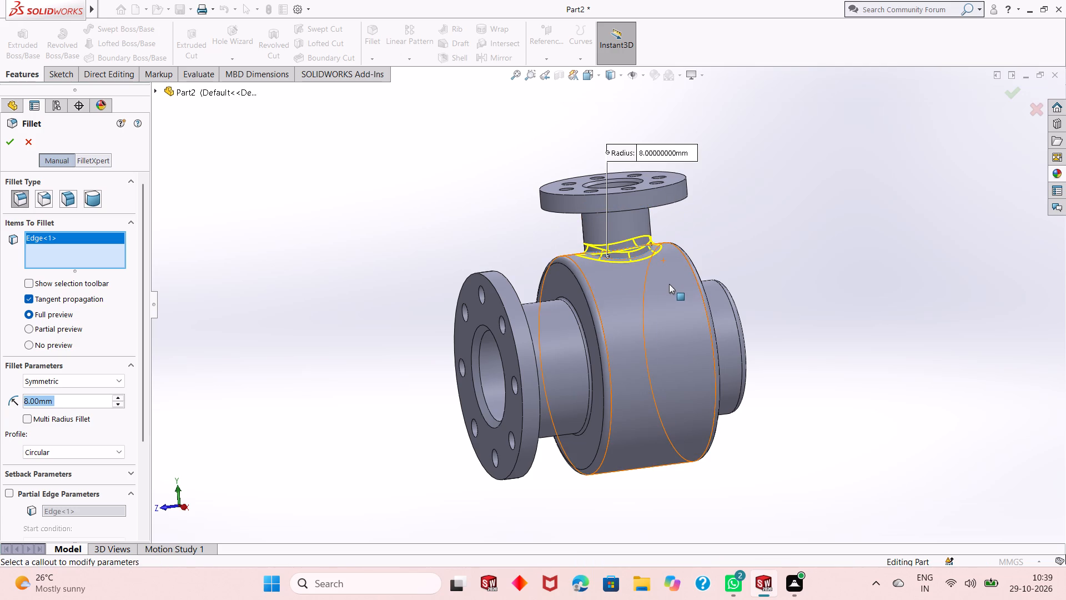
middle_click_drag(669, 286, 670, 318)
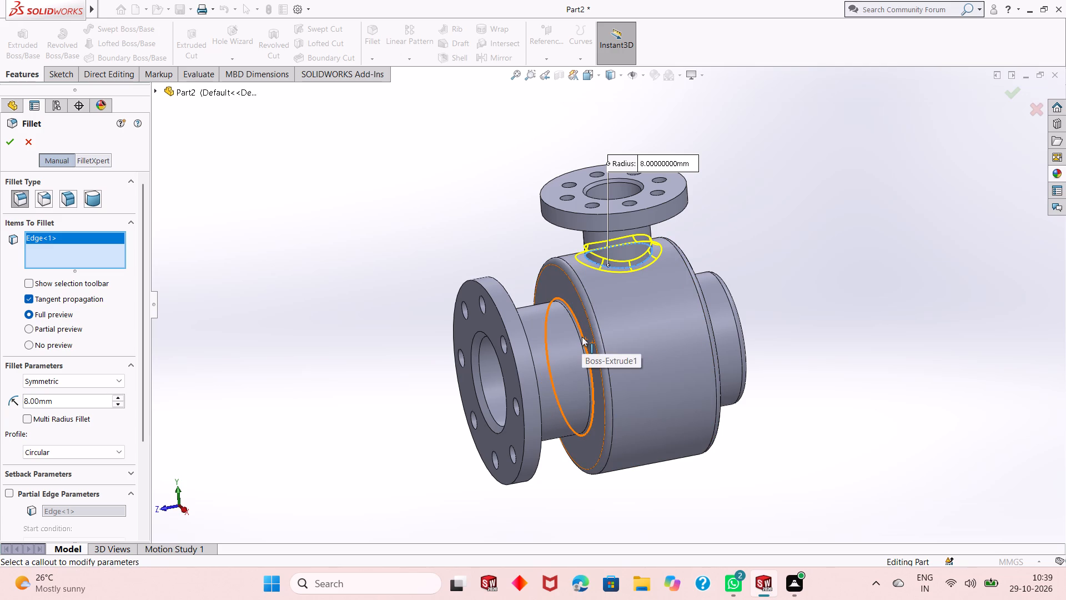
scroll(650, 390, "down", 1)
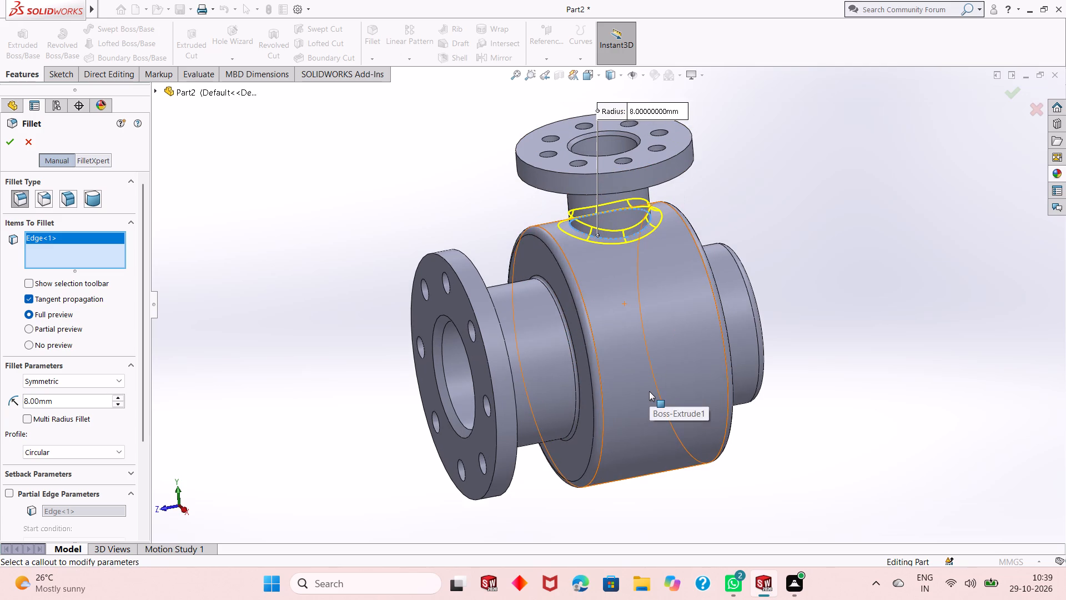
scroll(649, 391, "down", 1)
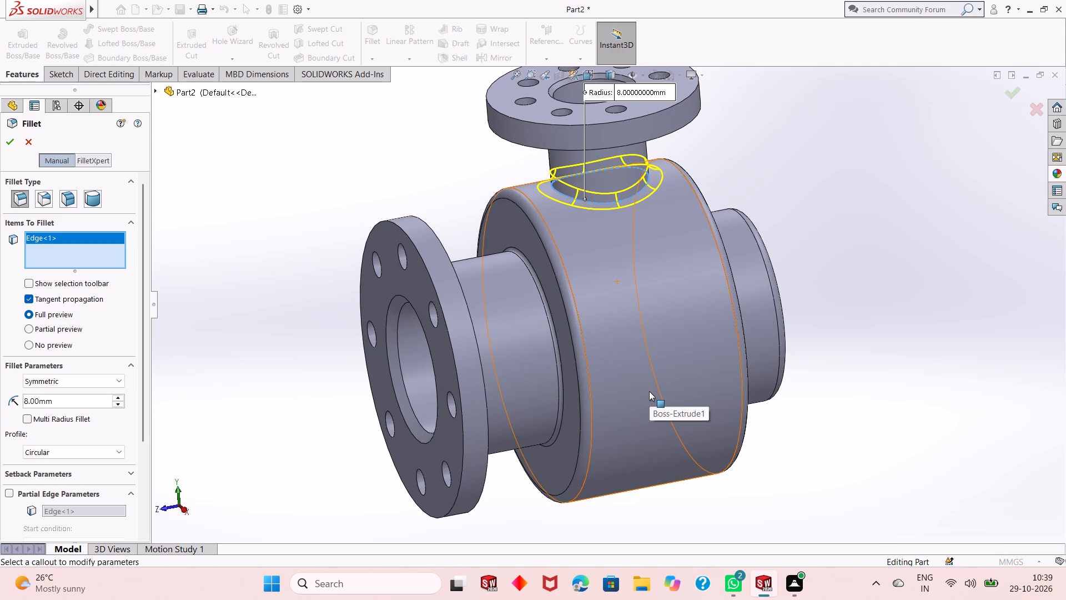
left_click(6, 142)
scroll(492, 277, "up", 2)
scroll(586, 179, "down", 1)
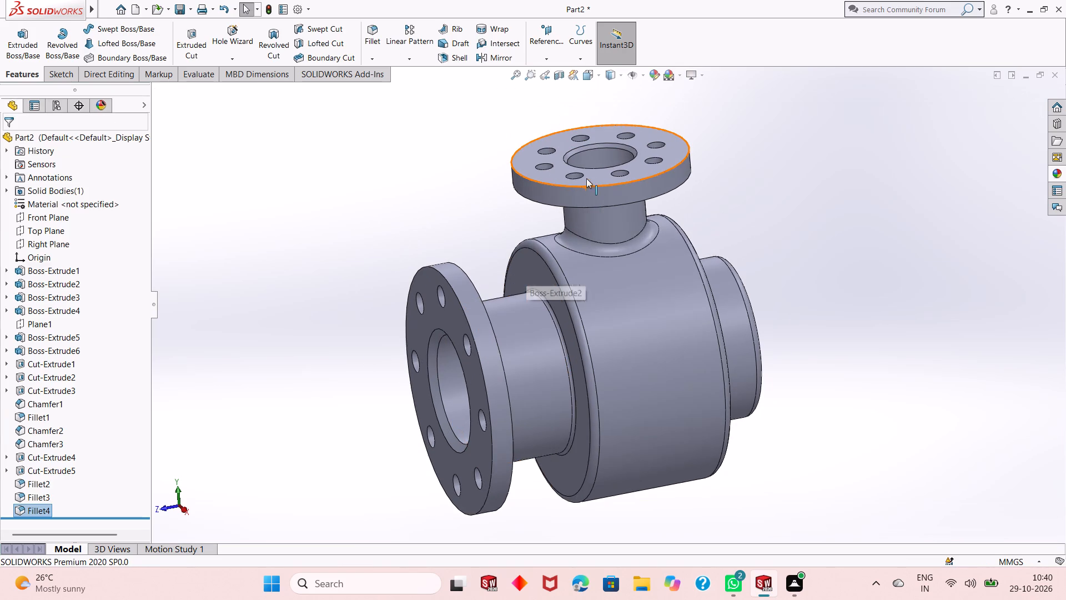
Colour the whole part bright red from the standard colour swatches.
left_click(758, 217)
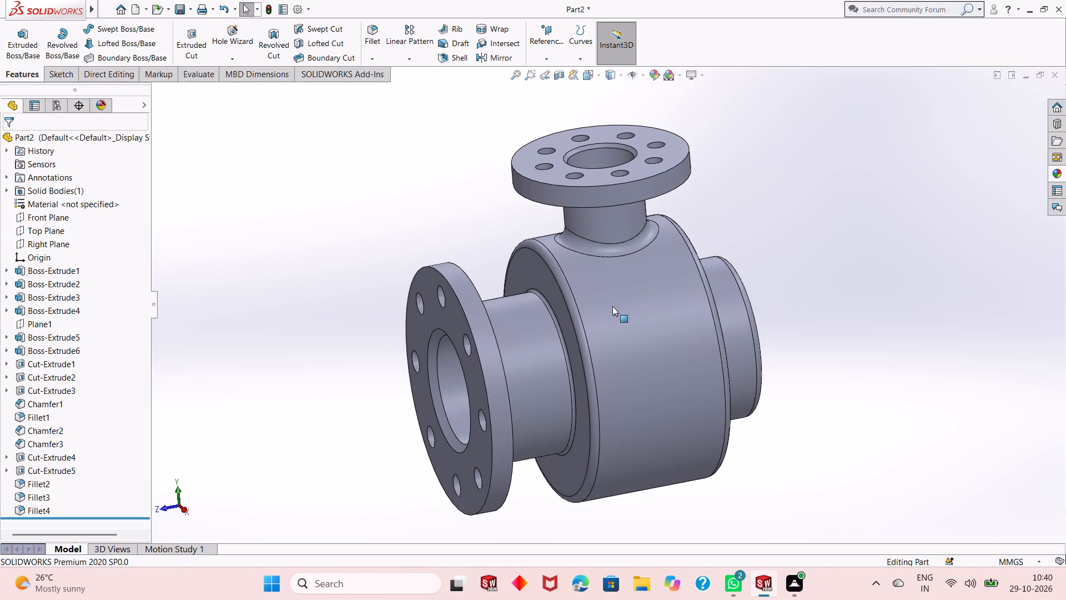
middle_click_drag(584, 330, 608, 312)
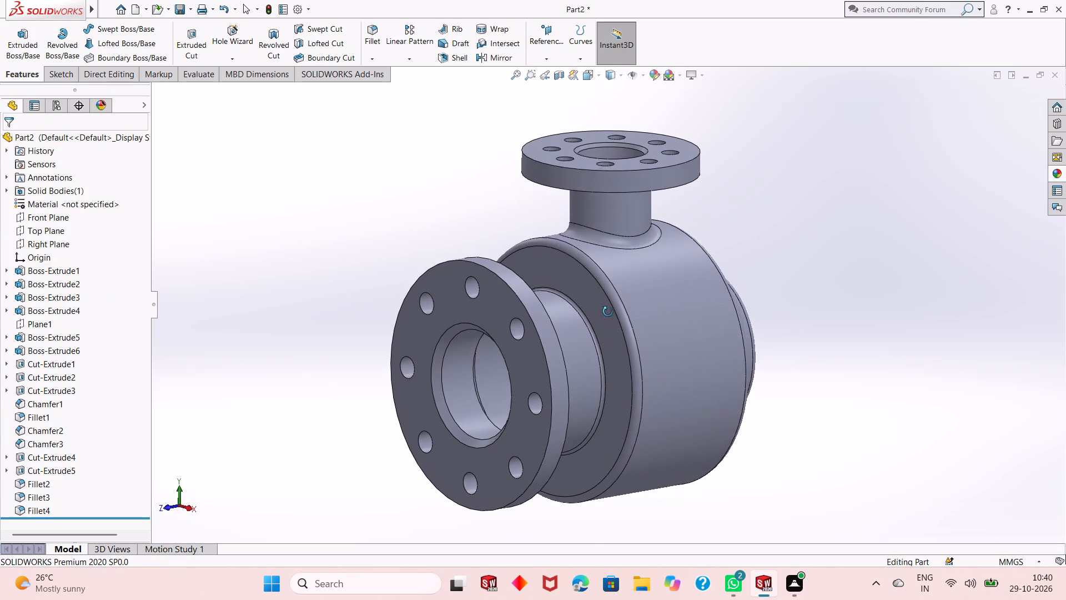
middle_click_drag(608, 312, 604, 320)
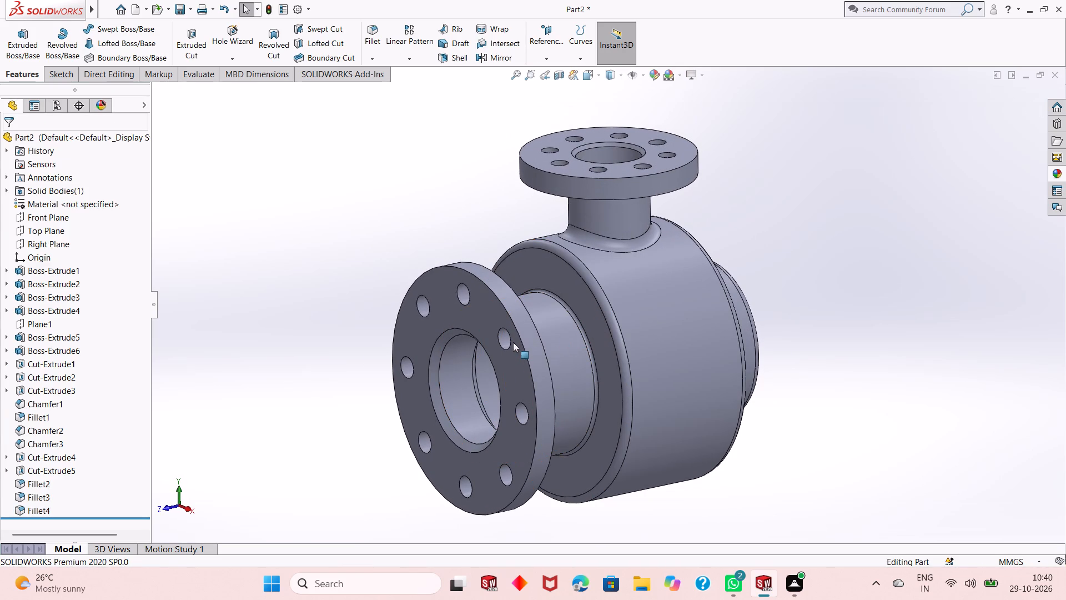
scroll(554, 308, "up", 1)
left_click(751, 169)
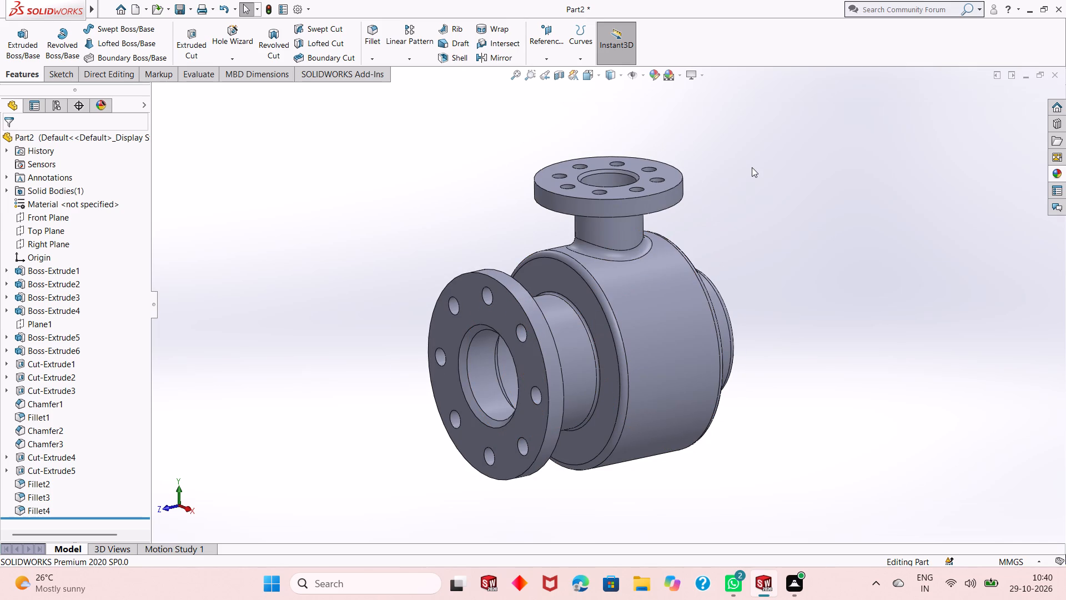
left_click(660, 71)
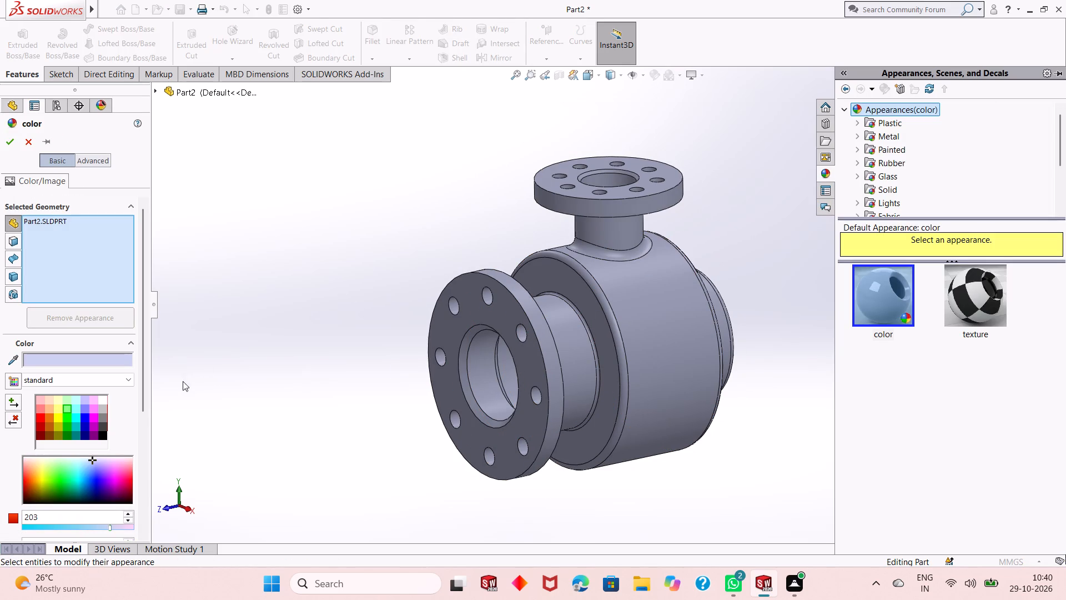
left_click(43, 417)
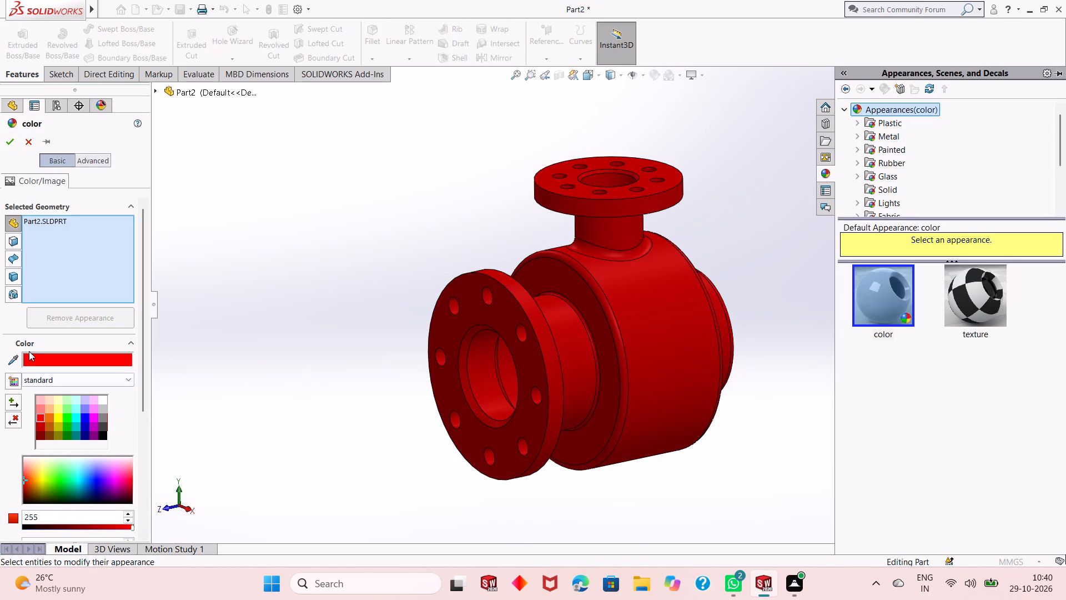
left_click(37, 407)
left_click(42, 424)
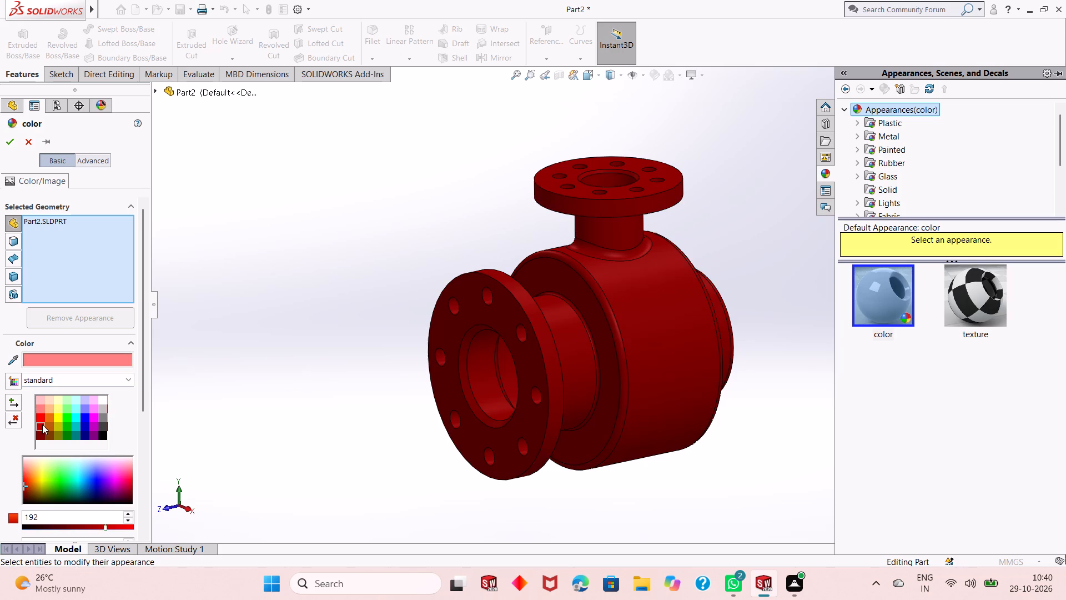
left_click(42, 416)
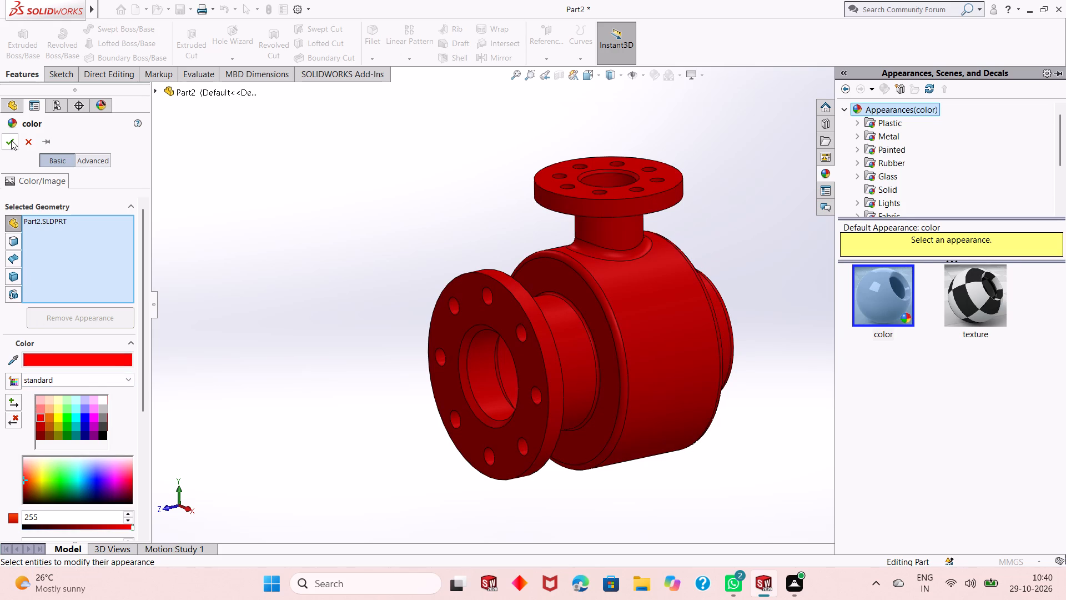
left_click(10, 139)
left_click(717, 271)
Apply the chromium plate metal appearance to the front flange's outer face only.
middle_click_drag(630, 314, 630, 329)
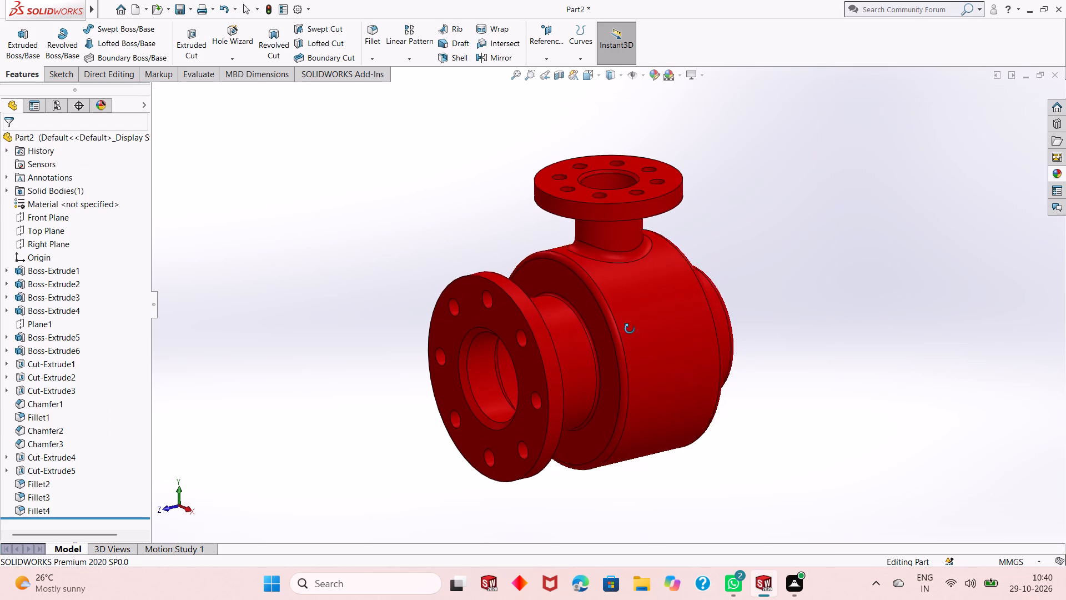
middle_click_drag(630, 329, 632, 360)
scroll(632, 360, "up", 1)
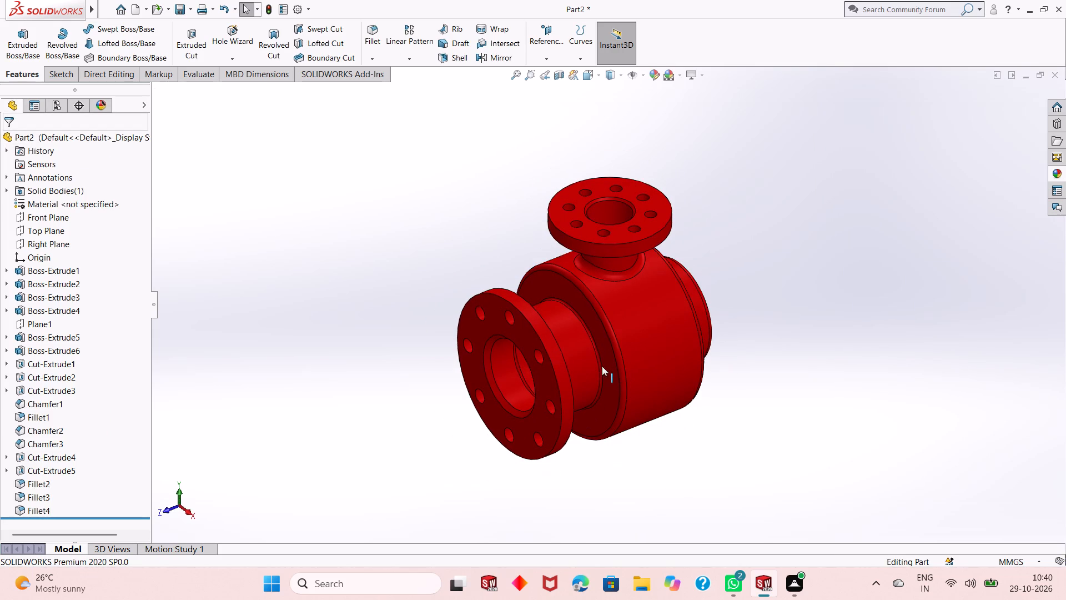
left_click(1055, 176)
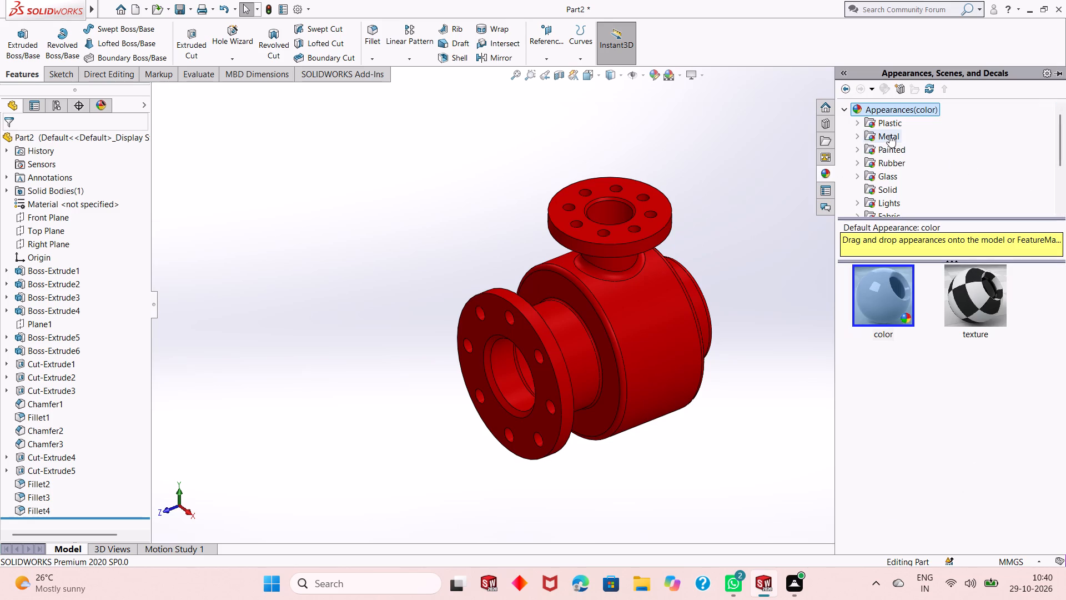
left_click(889, 135)
left_click_drag(969, 307, 819, 321)
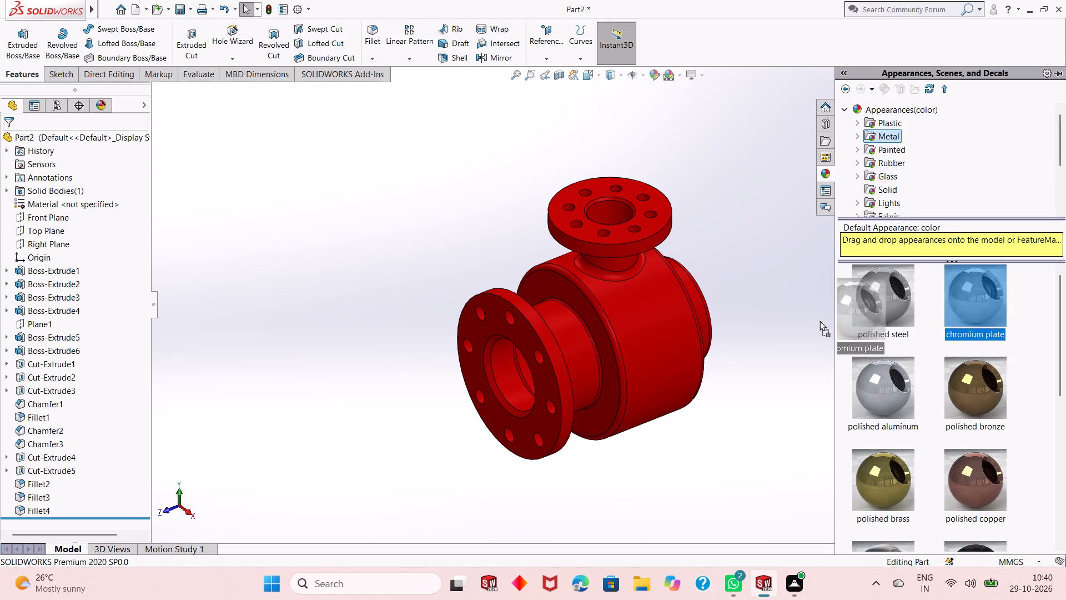
left_click_drag(819, 321, 539, 377)
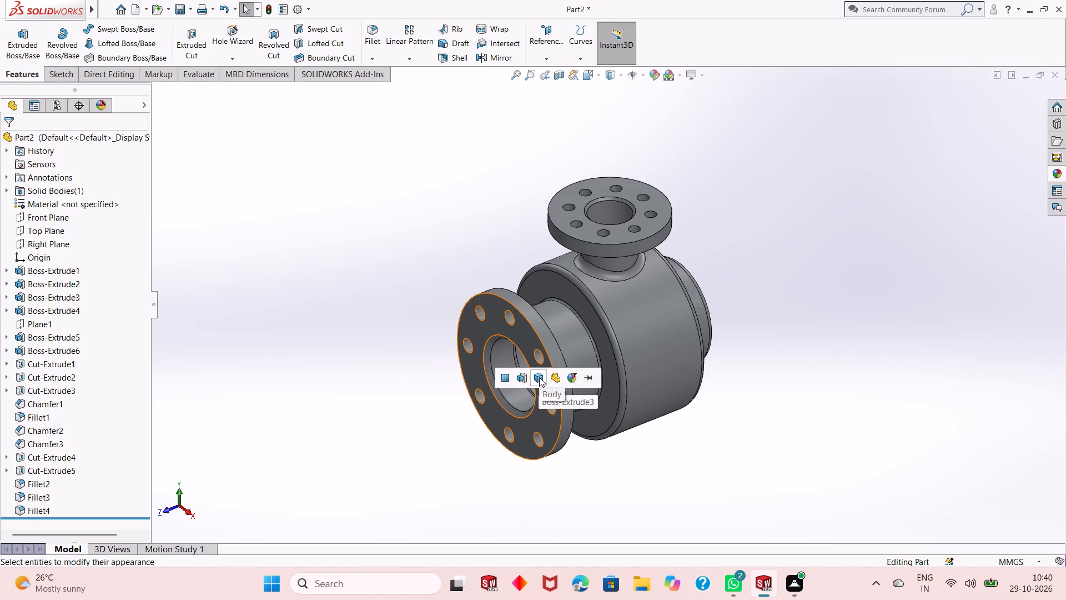
left_click(507, 380)
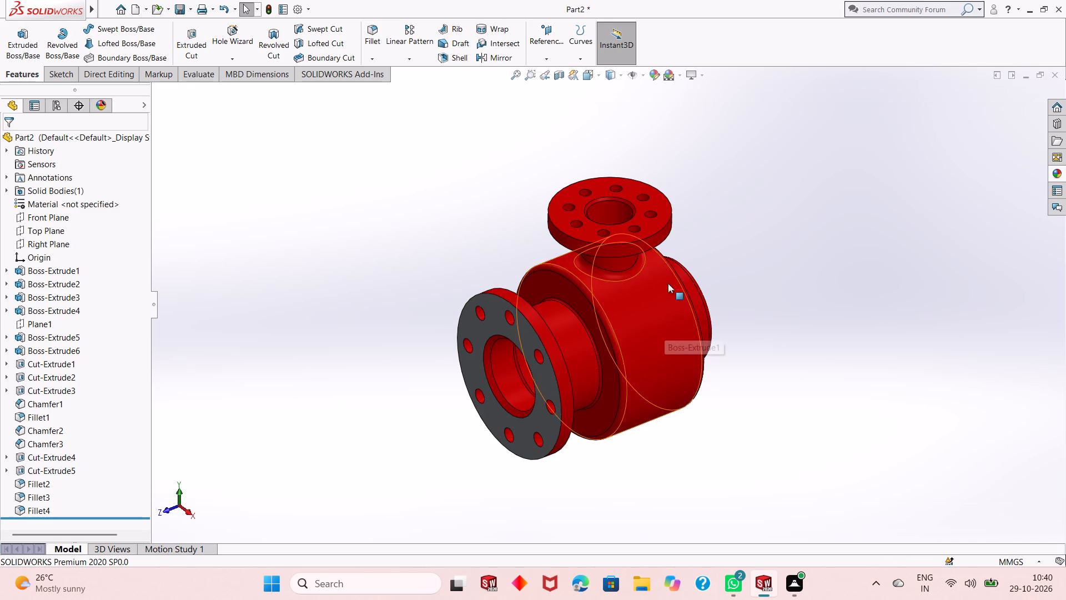
Apply the chromium plate metal appearance to the top flange's upper face only.
scroll(616, 200, "down", 2)
left_click(1059, 173)
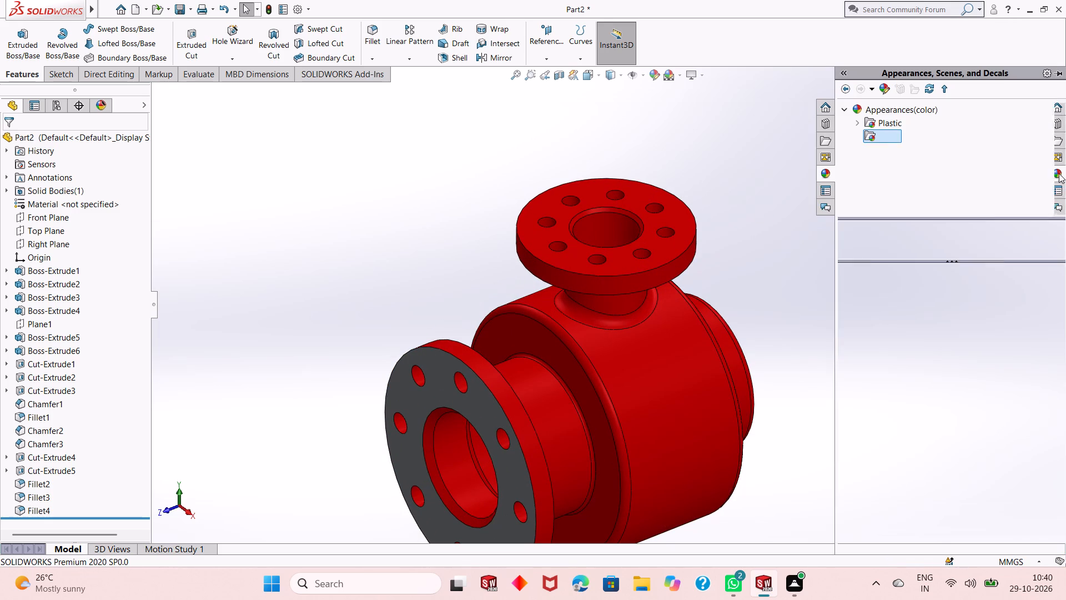
left_click_drag(984, 308, 683, 216)
left_click(683, 216)
Colour the internal faces violet: the front bore, the inner chamfer, the main chamber, and the top bore with its chamfer.
scroll(651, 358, "up", 1)
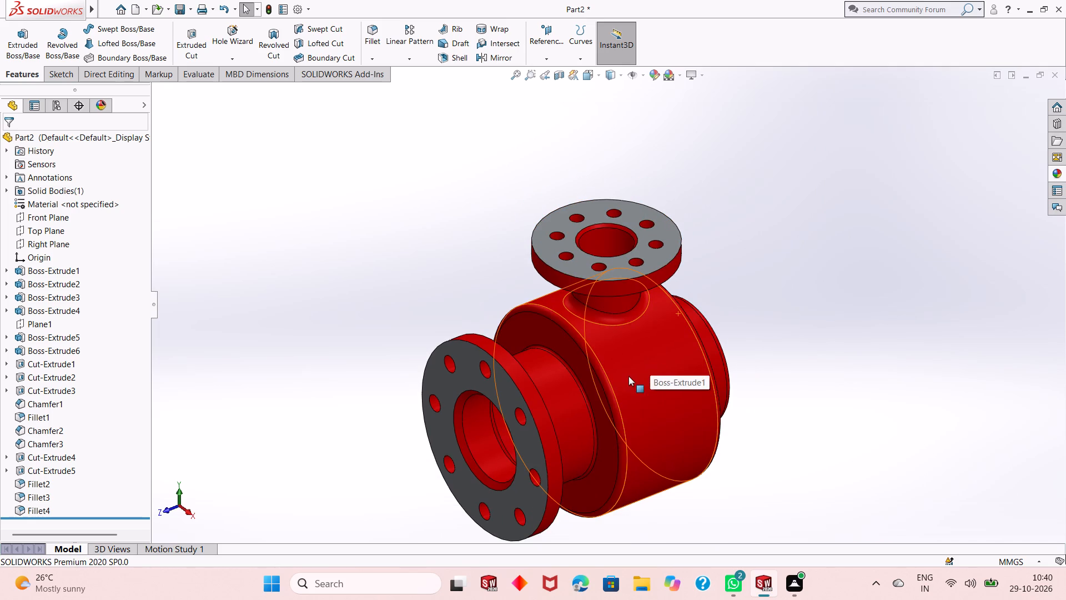
scroll(627, 377, "up", 1)
scroll(559, 434, "down", 1)
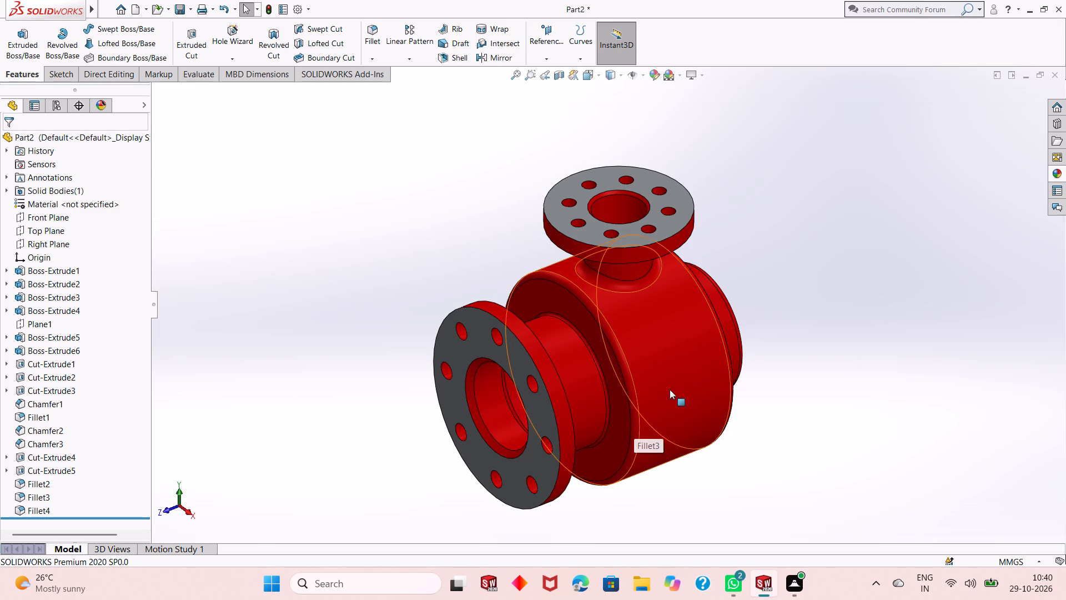
left_click(509, 419)
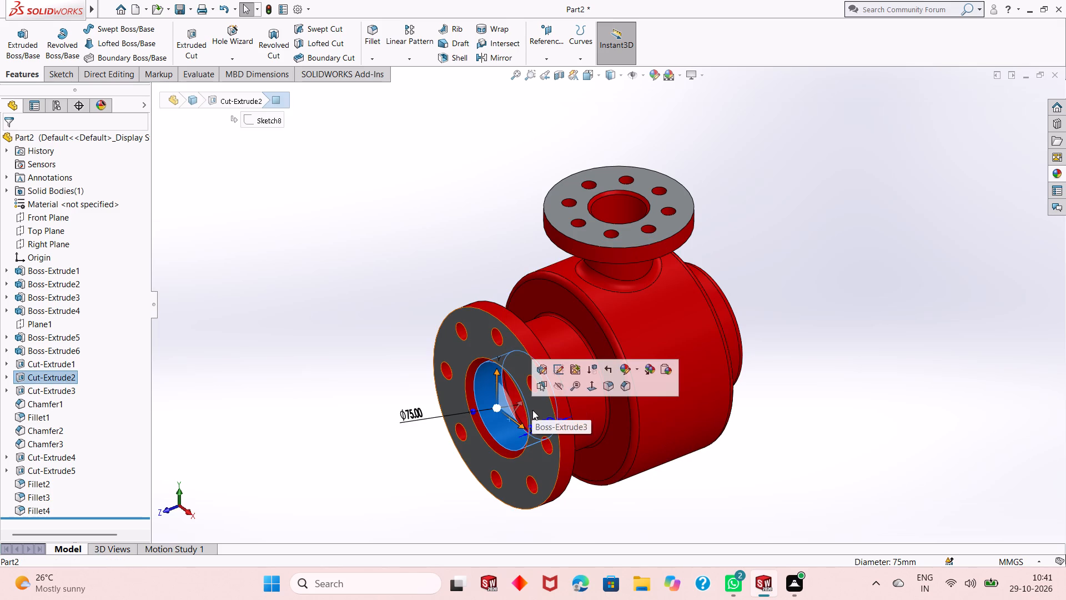
middle_click_drag(533, 411, 541, 406)
scroll(531, 401, "down", 6)
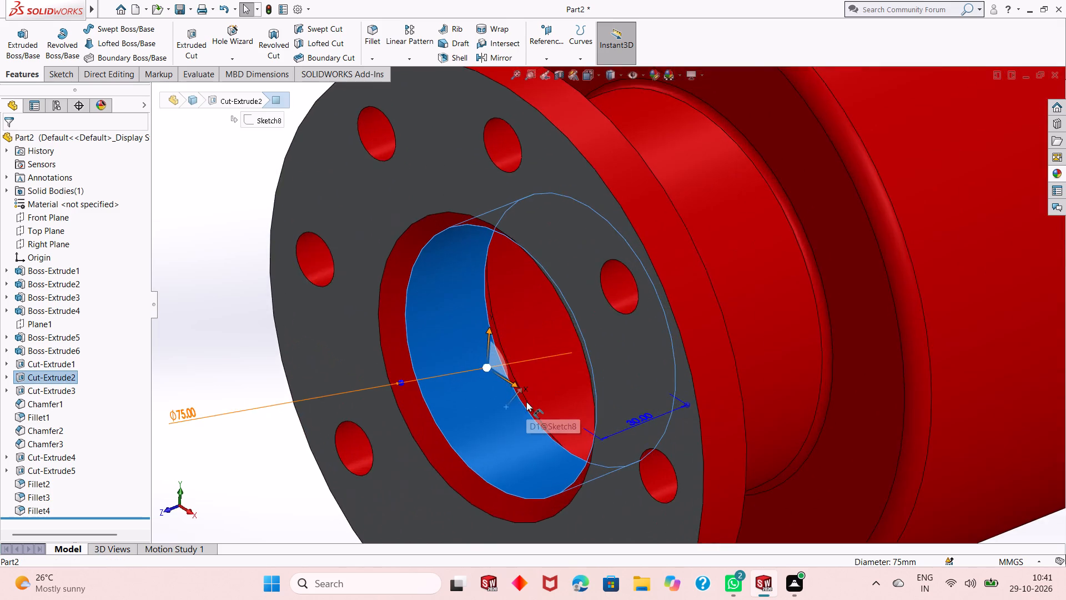
scroll(527, 400, "down", 4)
left_click(547, 379, "ctrl")
left_click(568, 352, "ctrl")
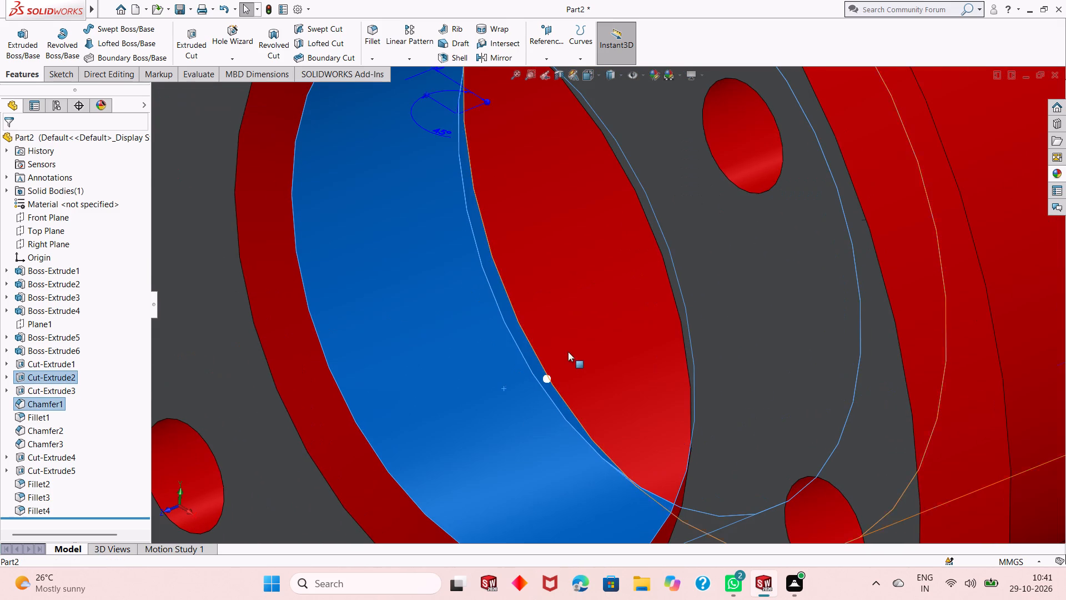
scroll(562, 376, "up", 10)
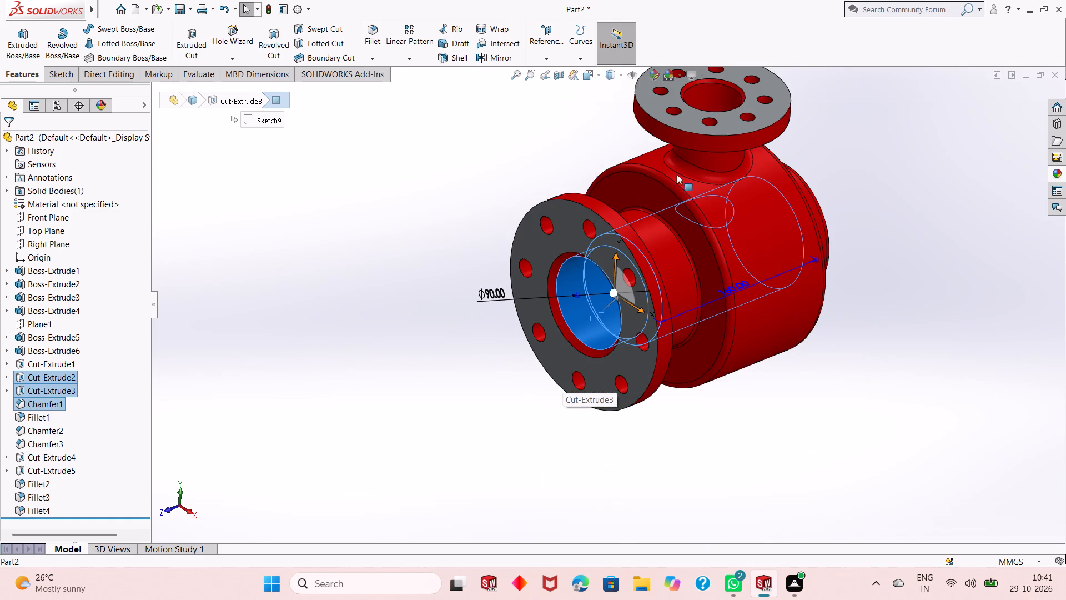
scroll(705, 99, "down", 3)
left_click(710, 105, "ctrl")
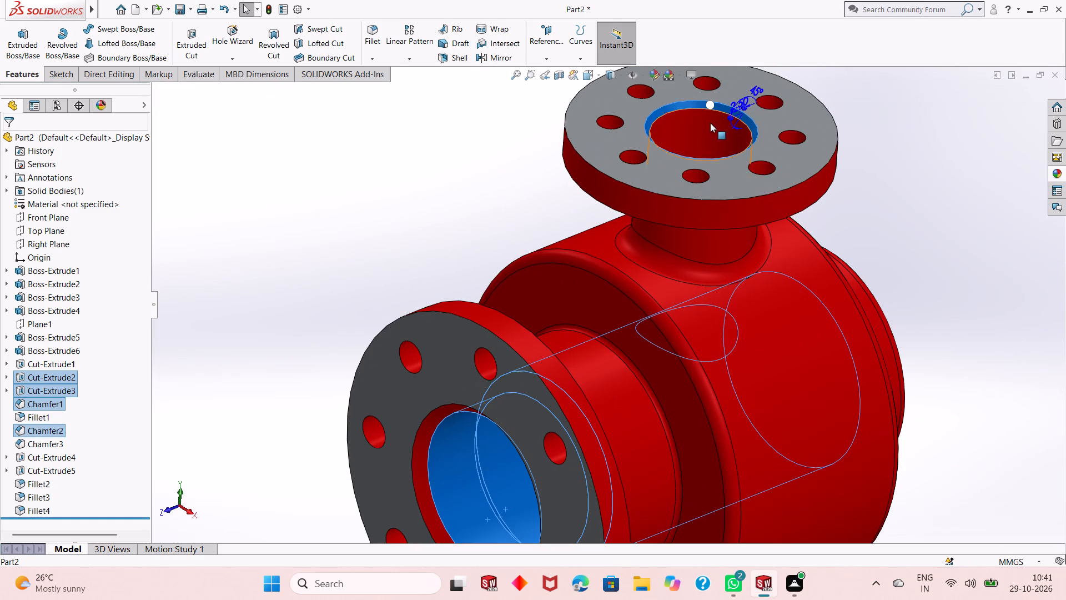
left_click(710, 124, "ctrl")
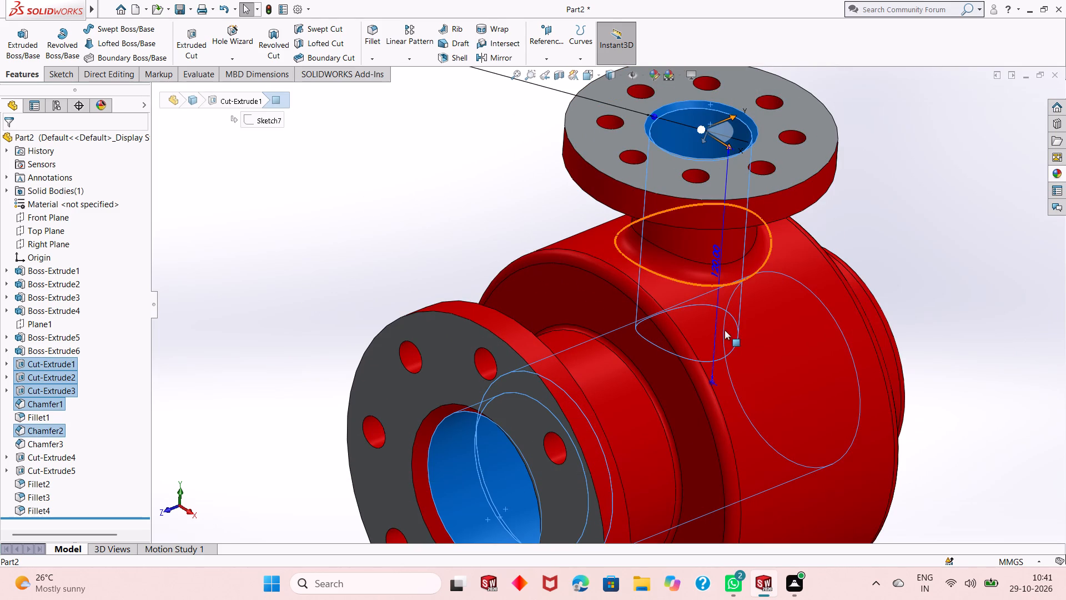
middle_click_drag(640, 402, 680, 330)
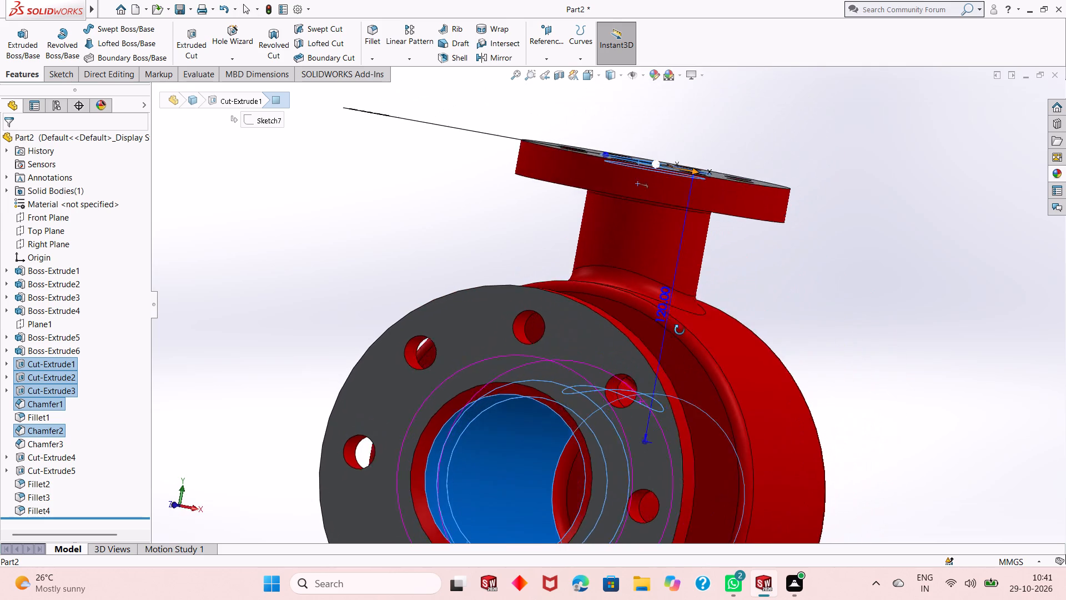
middle_click_drag(680, 330, 659, 379)
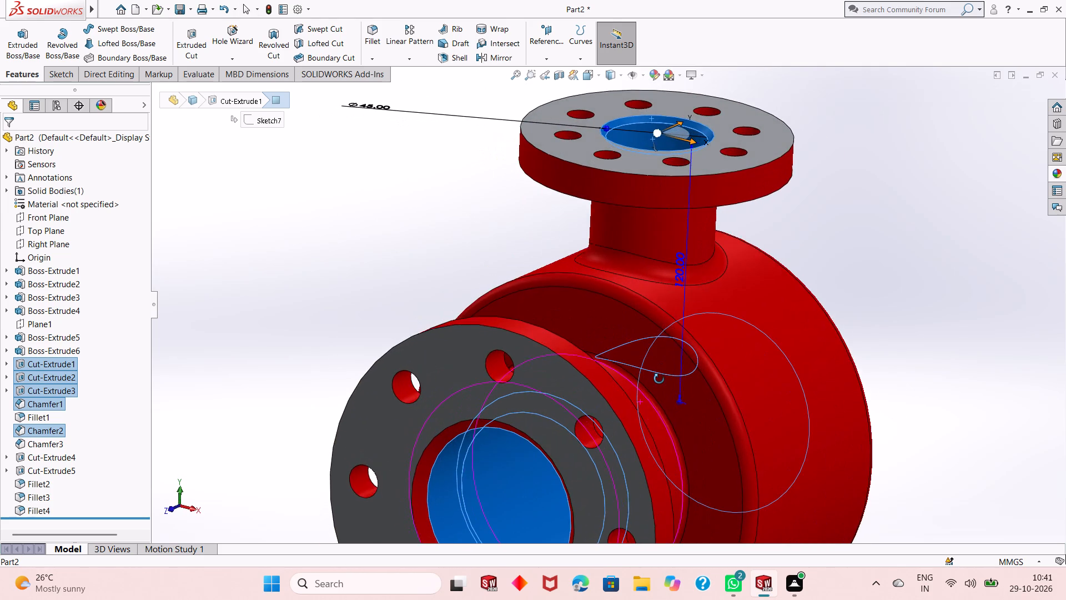
middle_click_drag(659, 379, 658, 379)
scroll(658, 397, "up", 2)
middle_click_drag(657, 384, 648, 413)
scroll(647, 412, "up", 1)
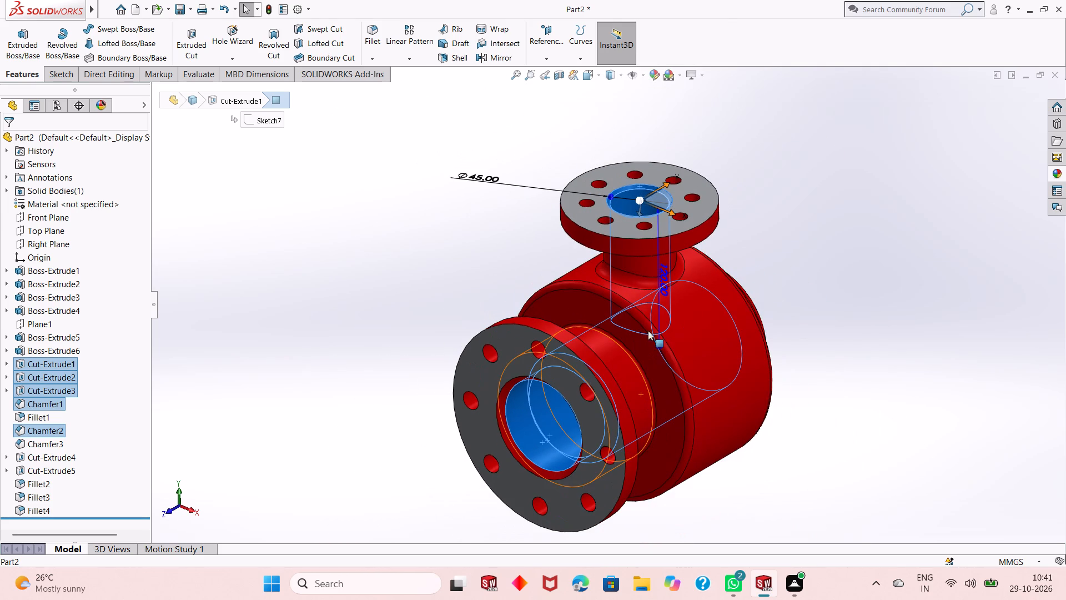
left_click(651, 74)
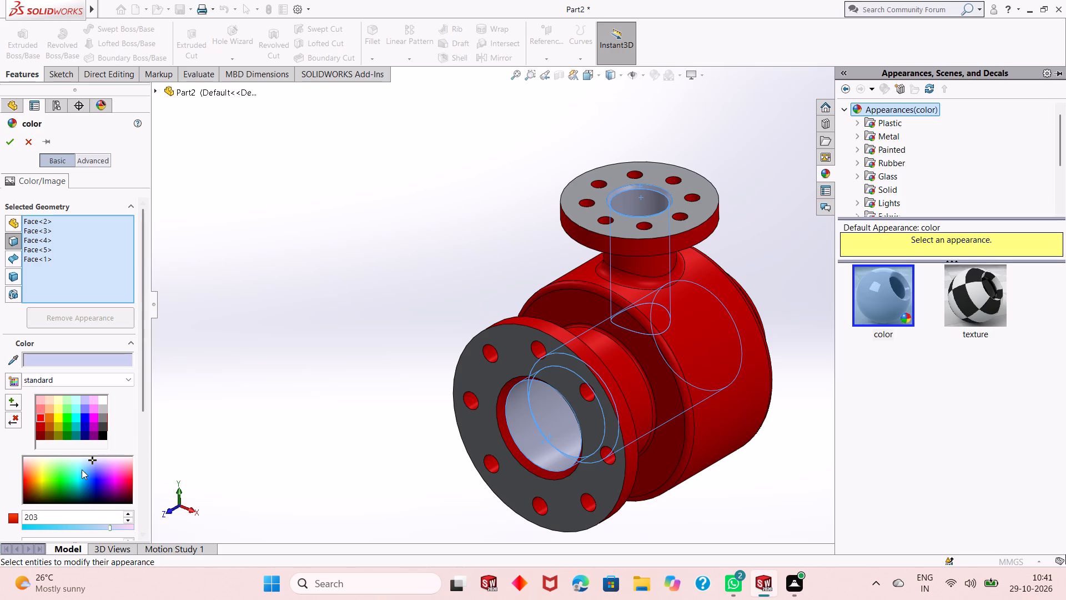
left_click(84, 480)
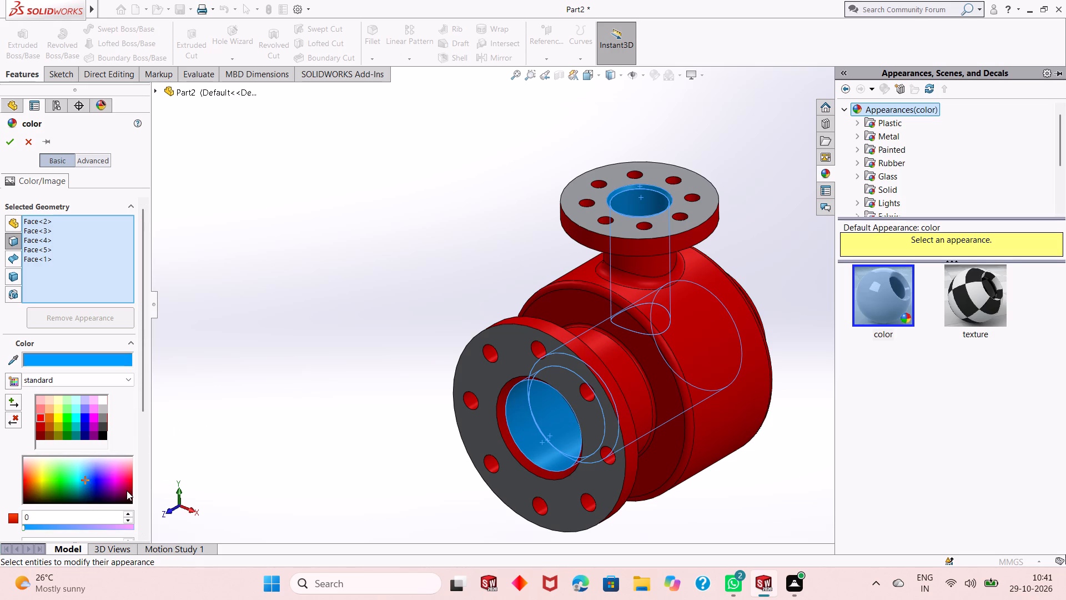
left_click(102, 479)
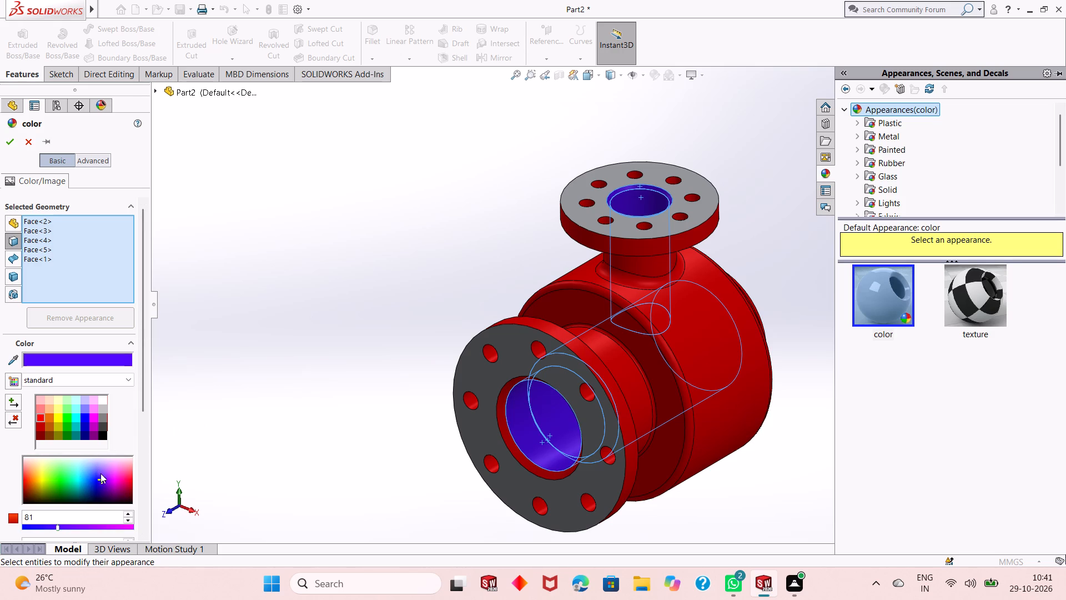
left_click(102, 478)
left_click(103, 475)
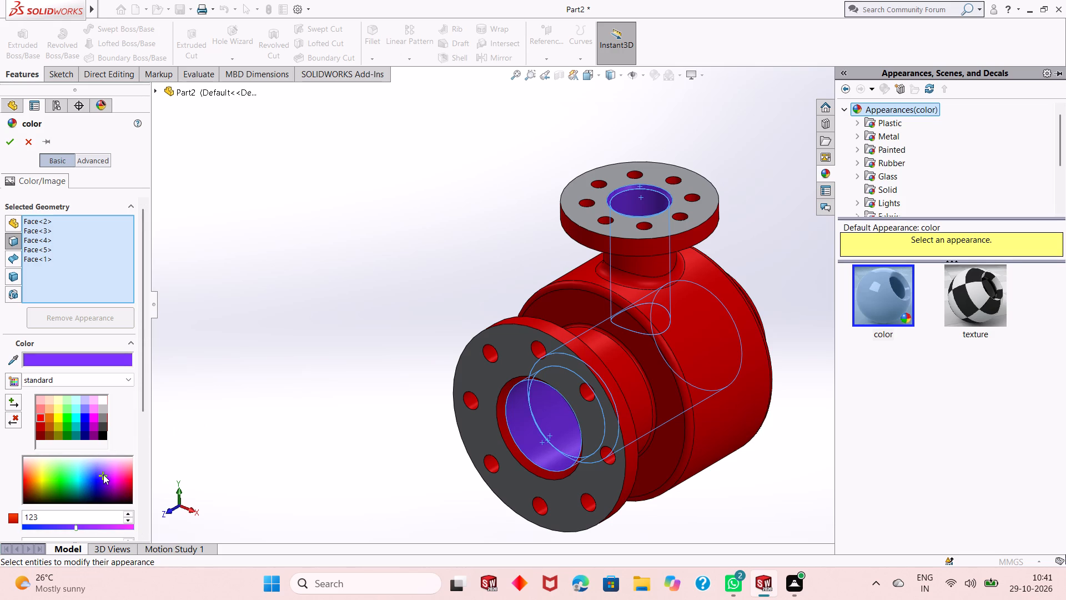
left_click(102, 474)
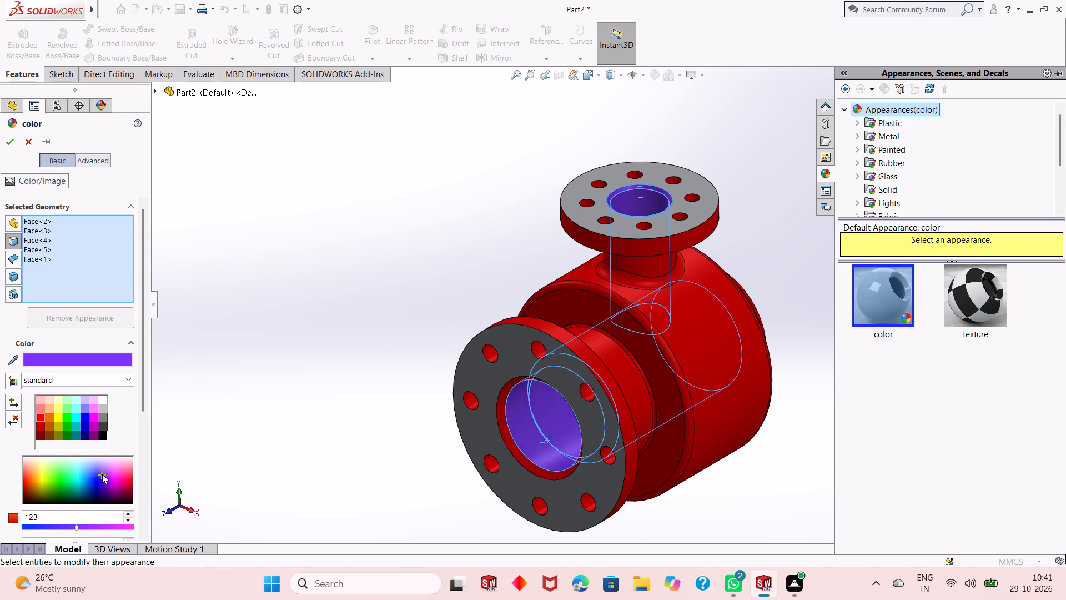
left_click(102, 474)
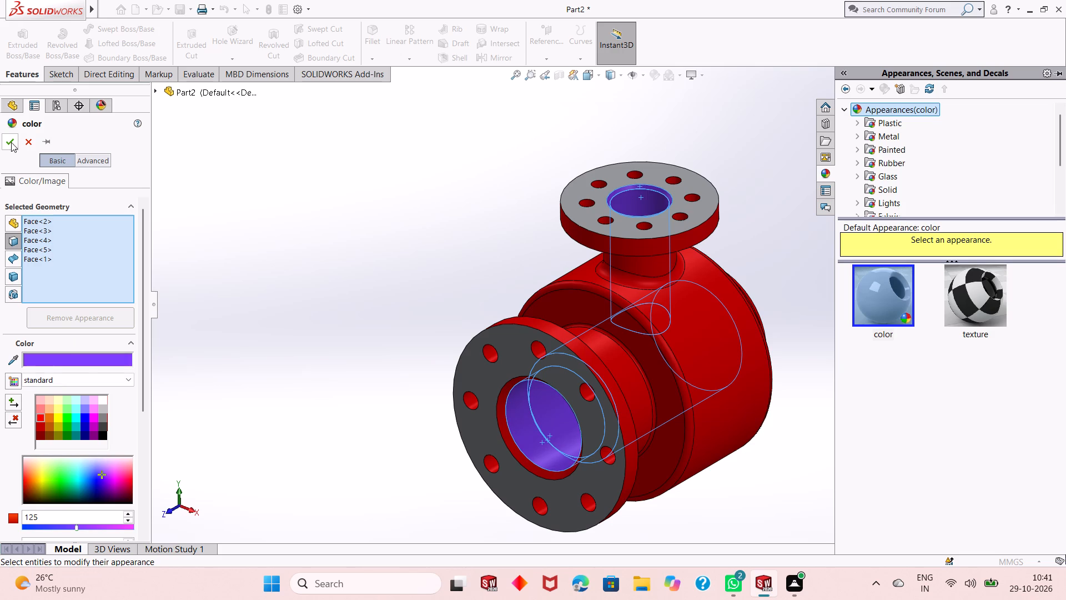
left_click(11, 142)
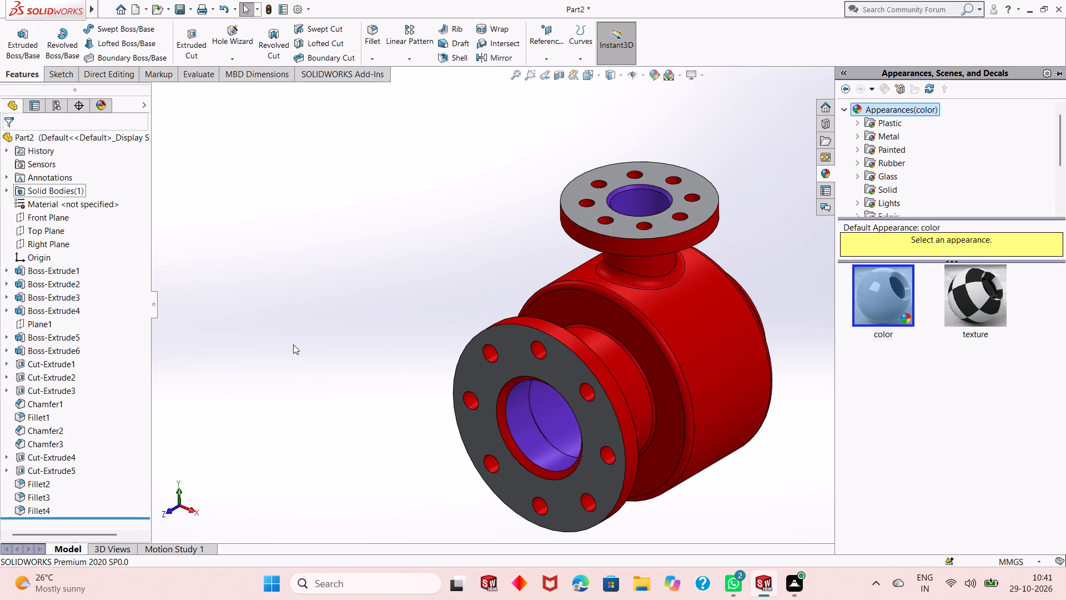
Examine the coloured valve body from the front, side and top to check its overall appearance.
scroll(477, 431, "up", 2)
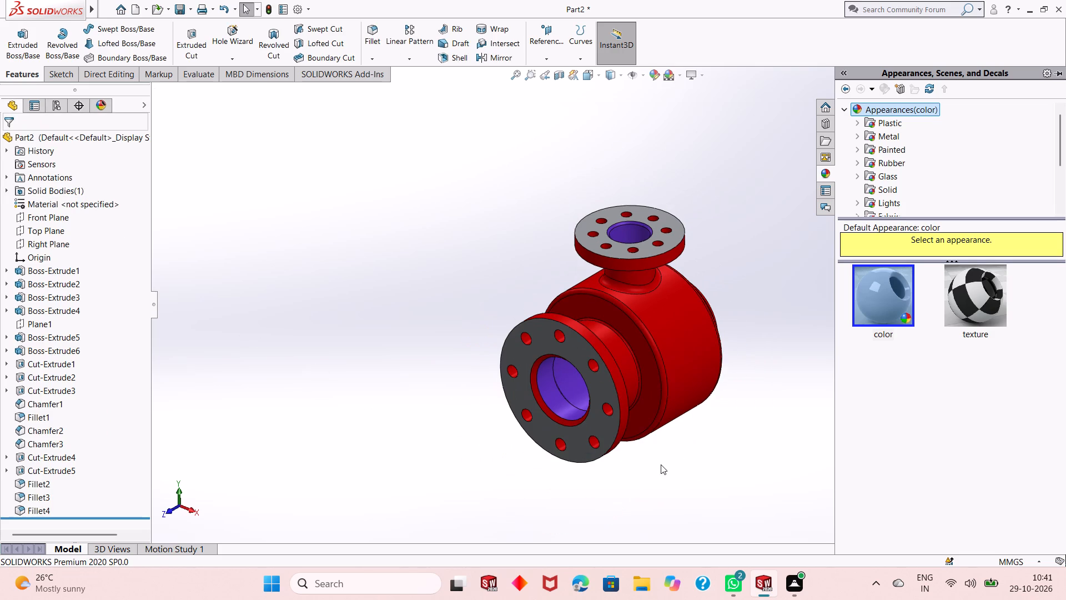
middle_click_drag(662, 466, 581, 428)
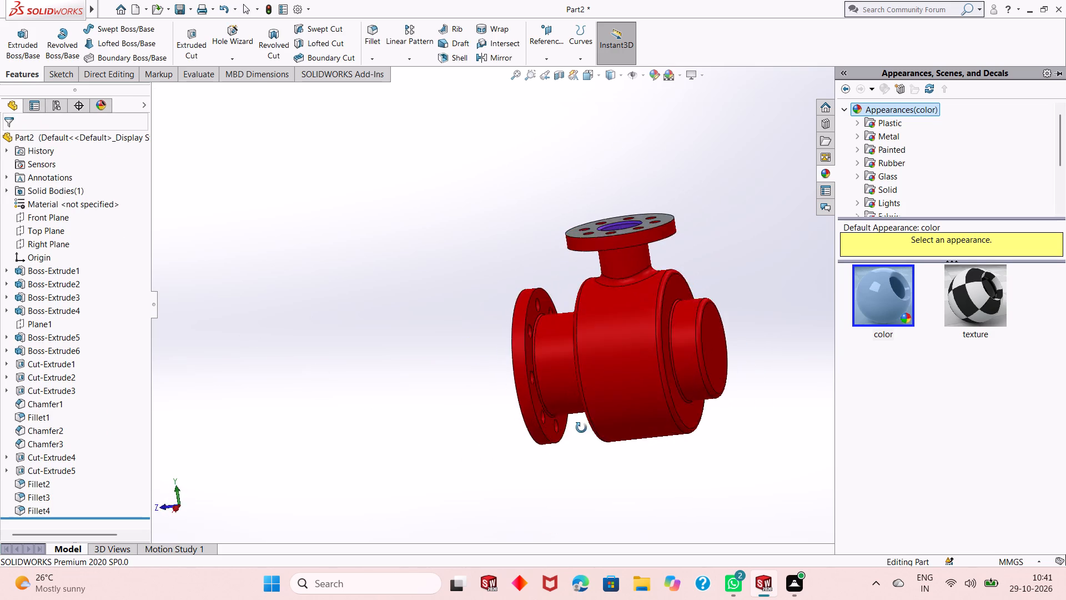
middle_click_drag(581, 428, 635, 422)
left_click(798, 432)
middle_click_drag(717, 418, 766, 365)
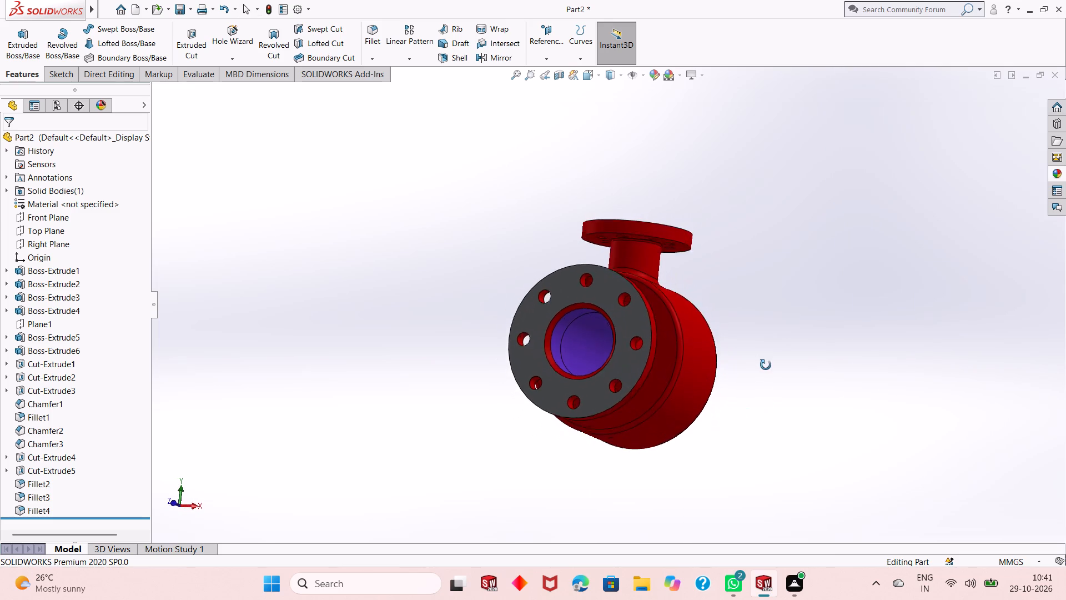
middle_click_drag(766, 365, 750, 449)
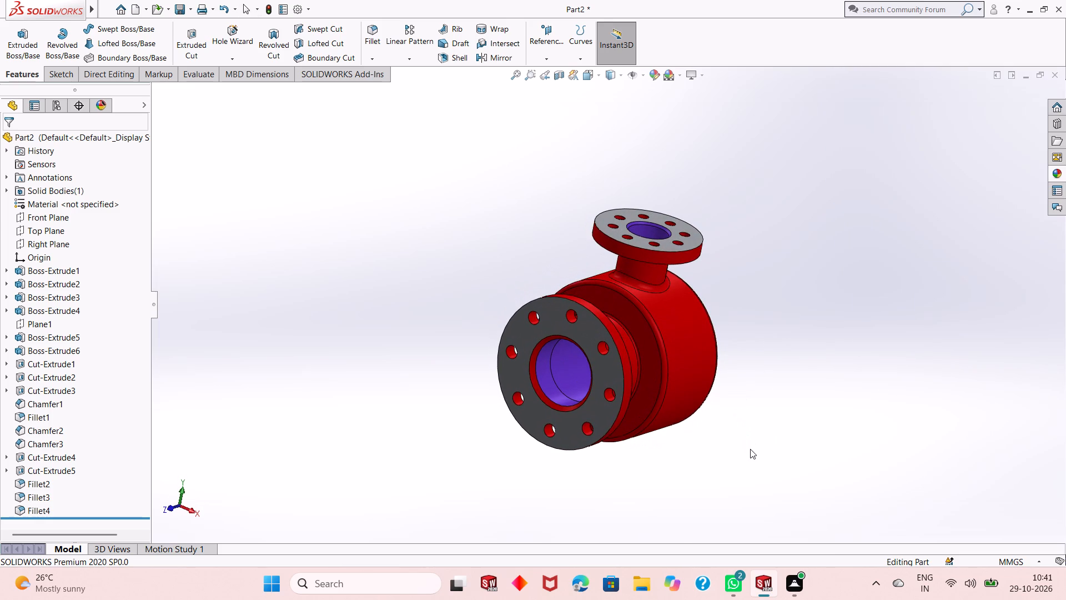
middle_click_drag(722, 394, 703, 306)
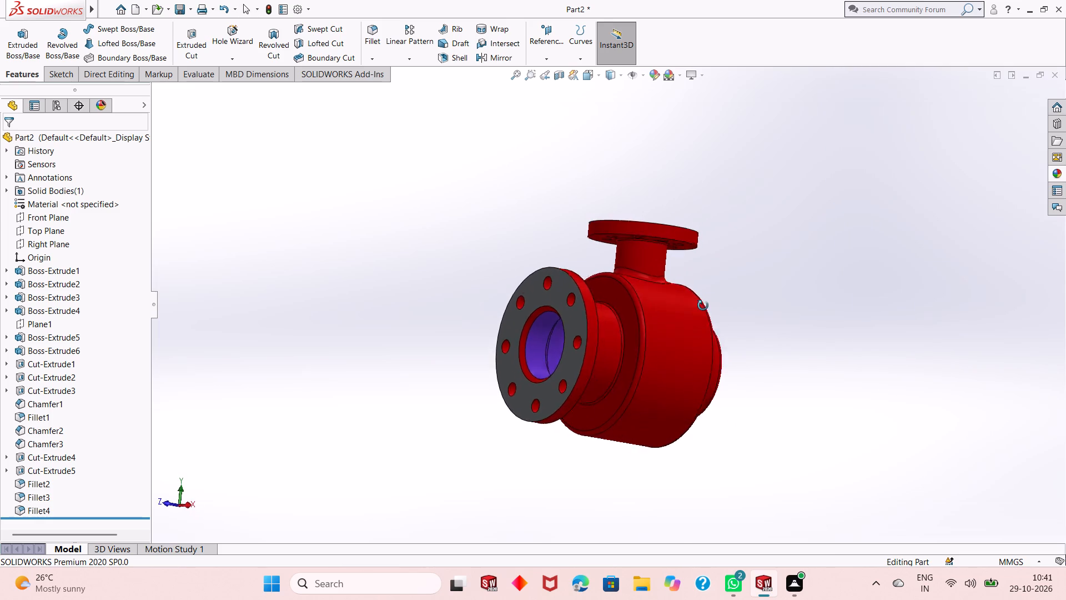
middle_click_drag(703, 306, 731, 336)
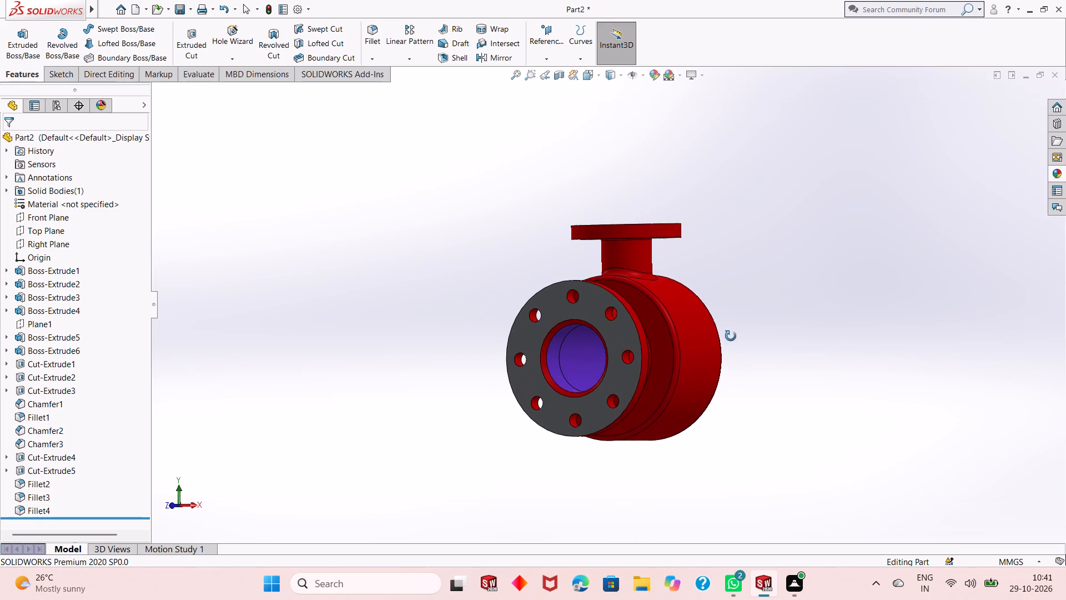
middle_click_drag(731, 336, 731, 349)
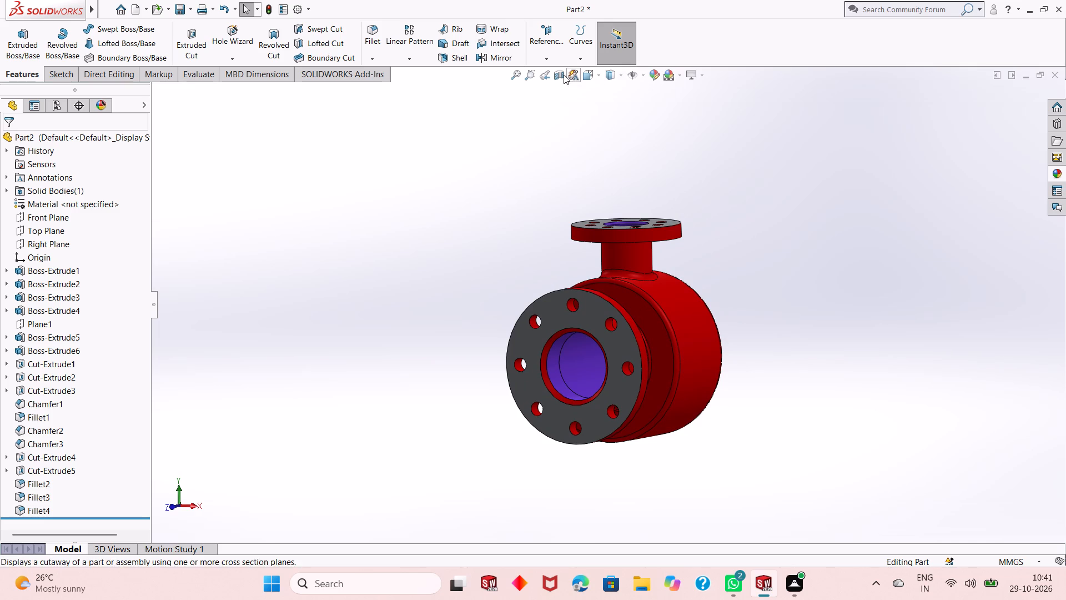
Inspect the internal bores in a section view on the Right Plane, and restore the full model view.
left_click(563, 74)
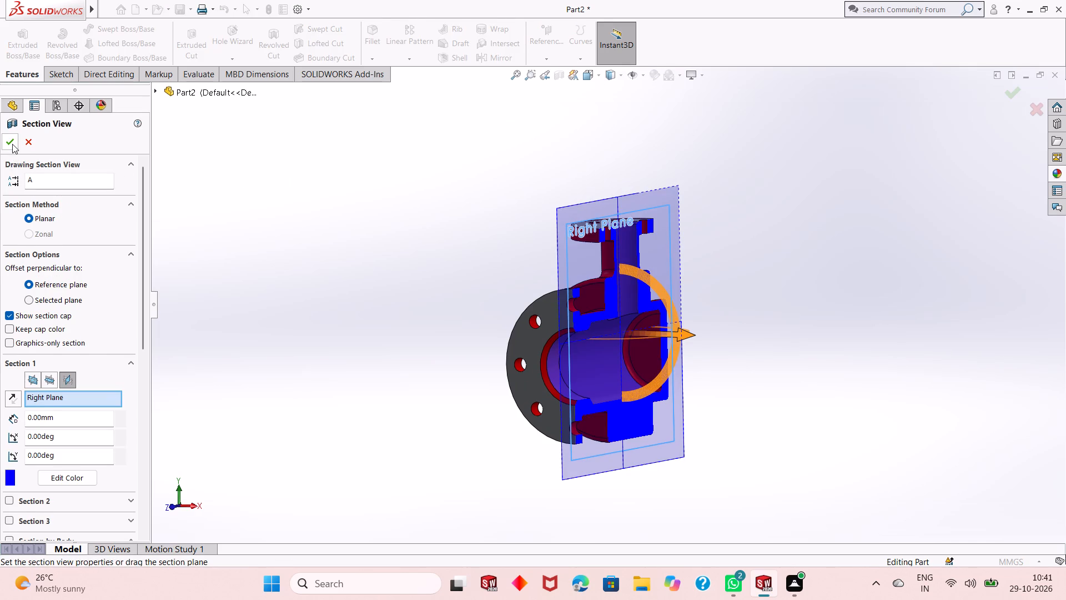
left_click(12, 144)
middle_click_drag(591, 384, 526, 372)
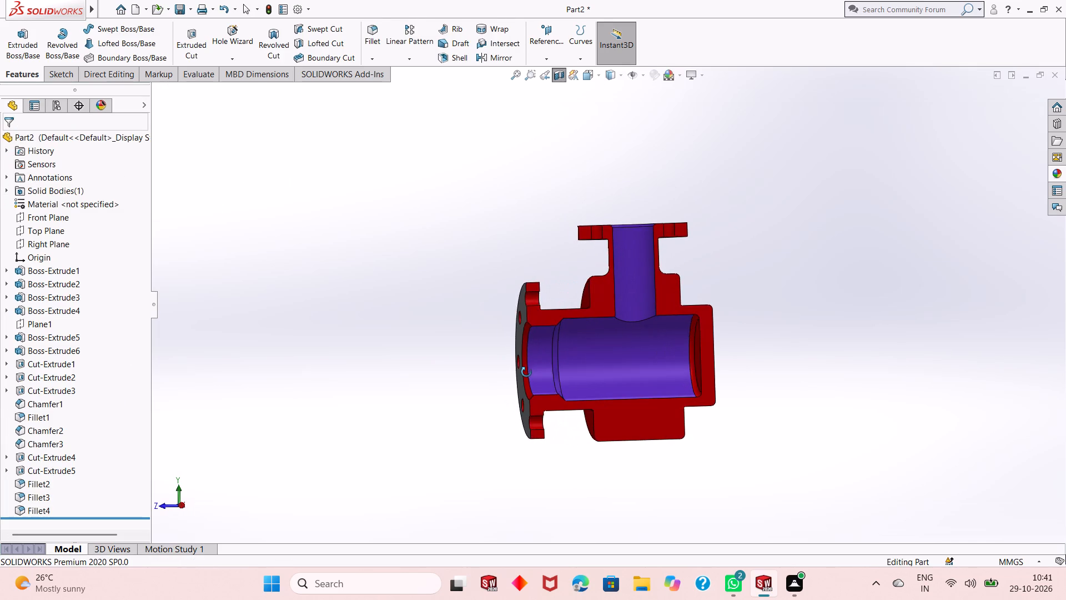
middle_click_drag(526, 372, 502, 385)
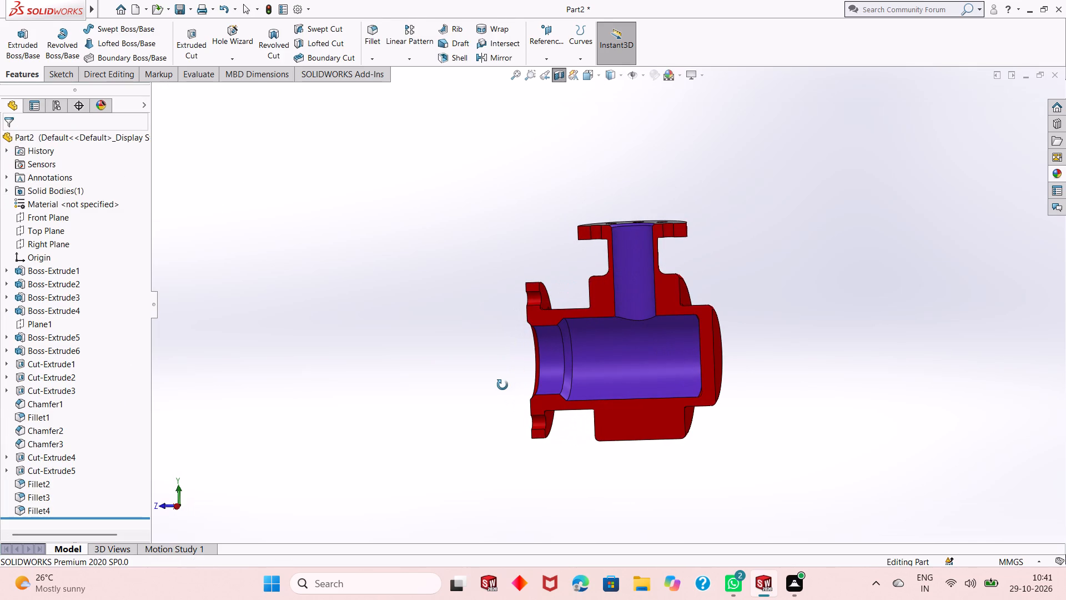
middle_click_drag(502, 385, 536, 393)
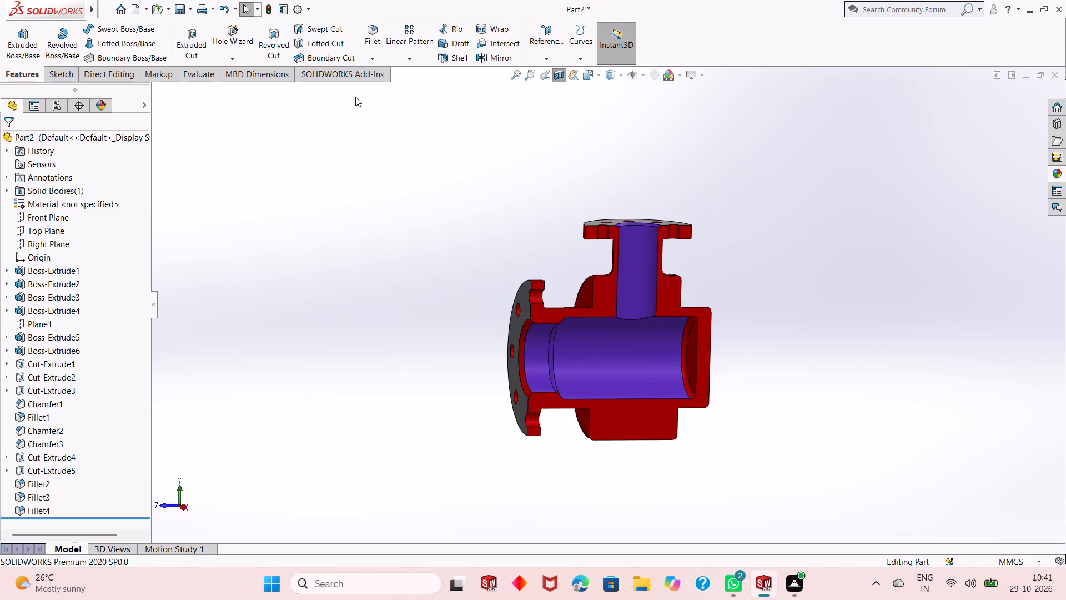
left_click(557, 75)
middle_click_drag(580, 274, 617, 273)
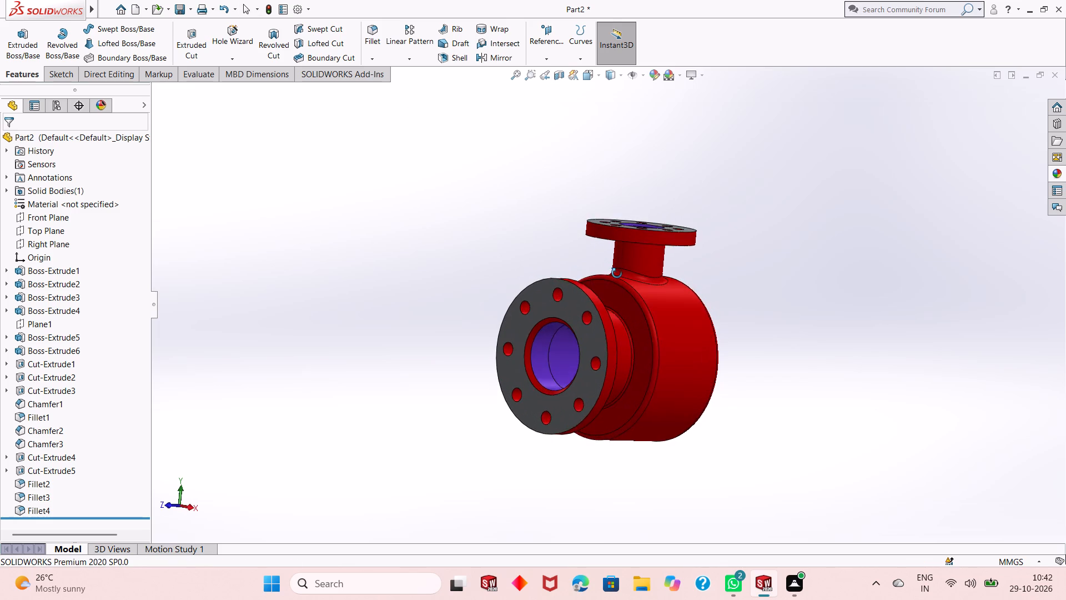
middle_click_drag(617, 273, 611, 295)
Save the part in the Dp SolidWorks folder as "Double flange valve body".
key("ctrl+s")
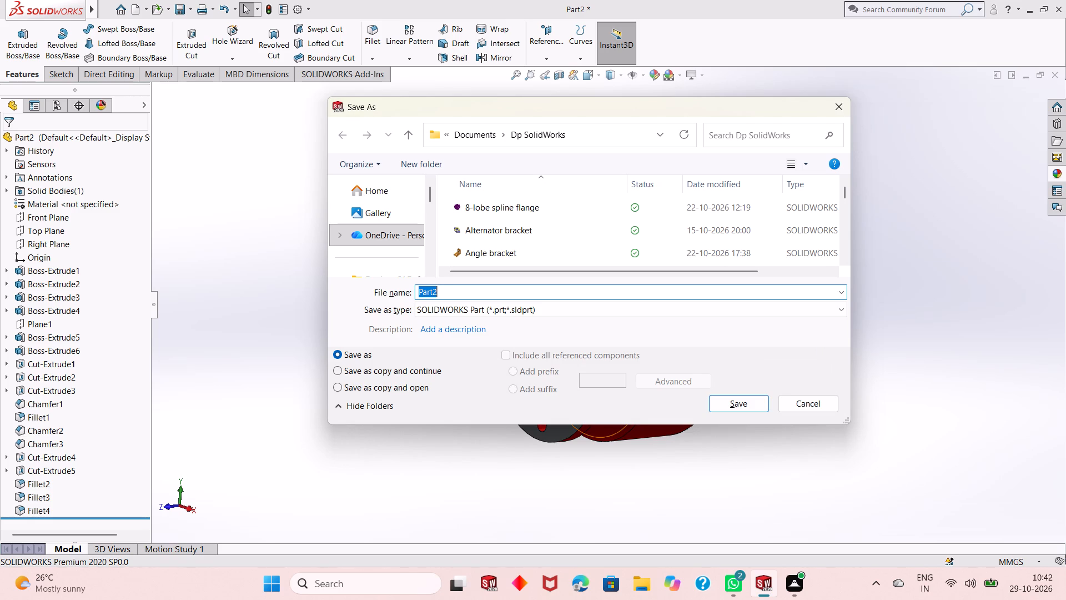
type("Double")
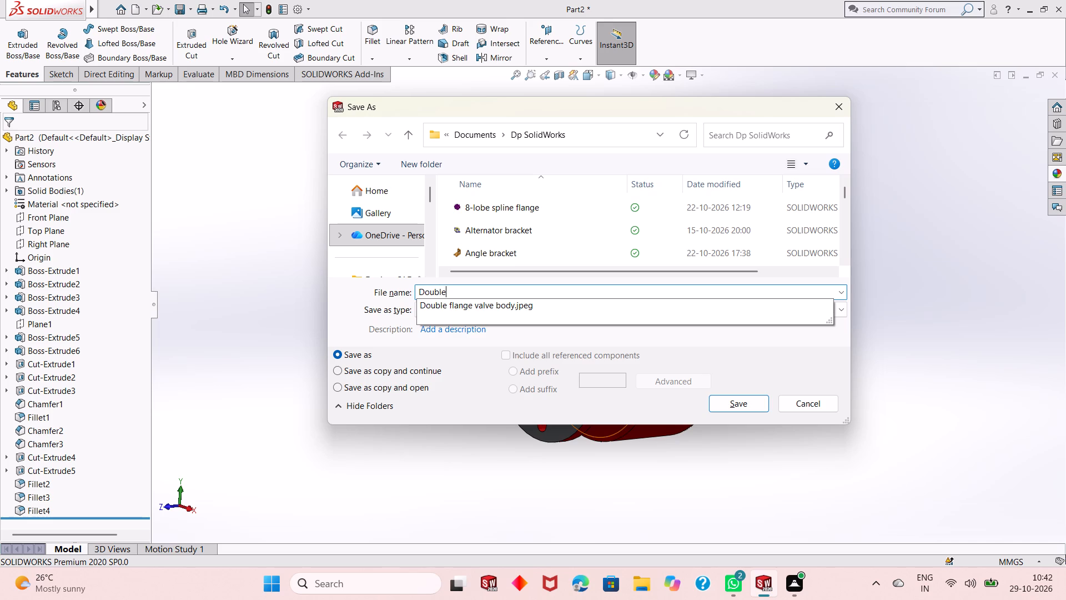
key("space")
type("flange")
key("space")
type("valve")
key("space")
type("body")
key("Return")
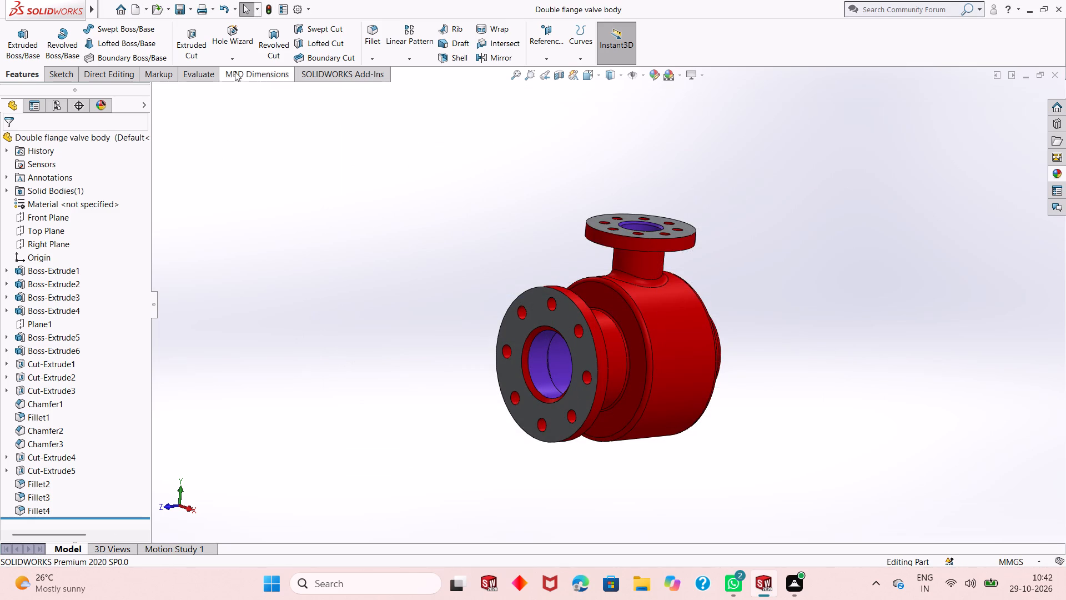
Export the part as an Adobe PDF under the same name, Double flange valve body.
left_click(192, 8)
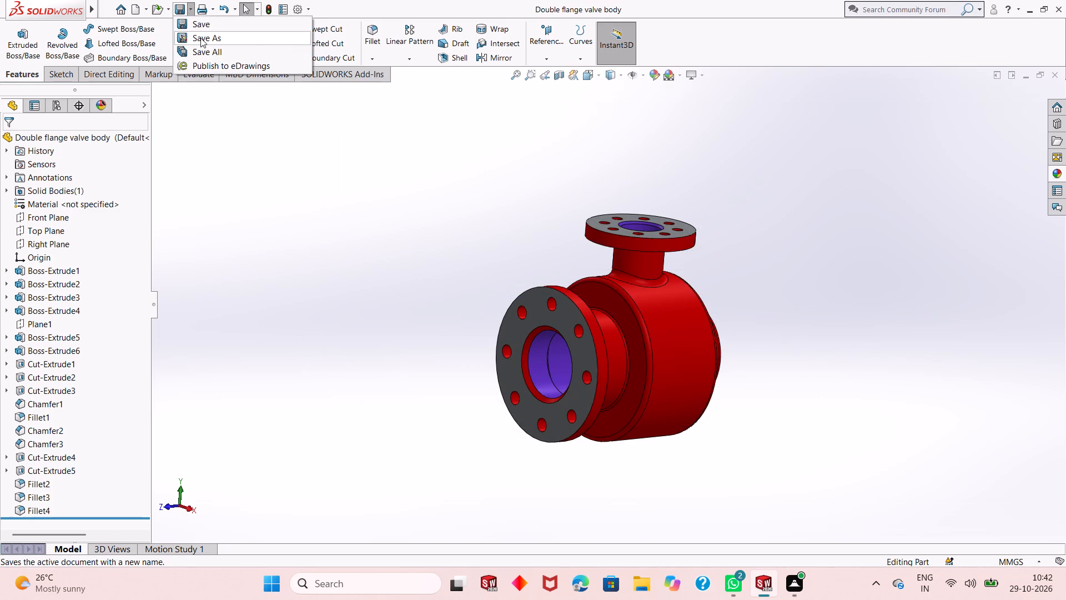
left_click(200, 38)
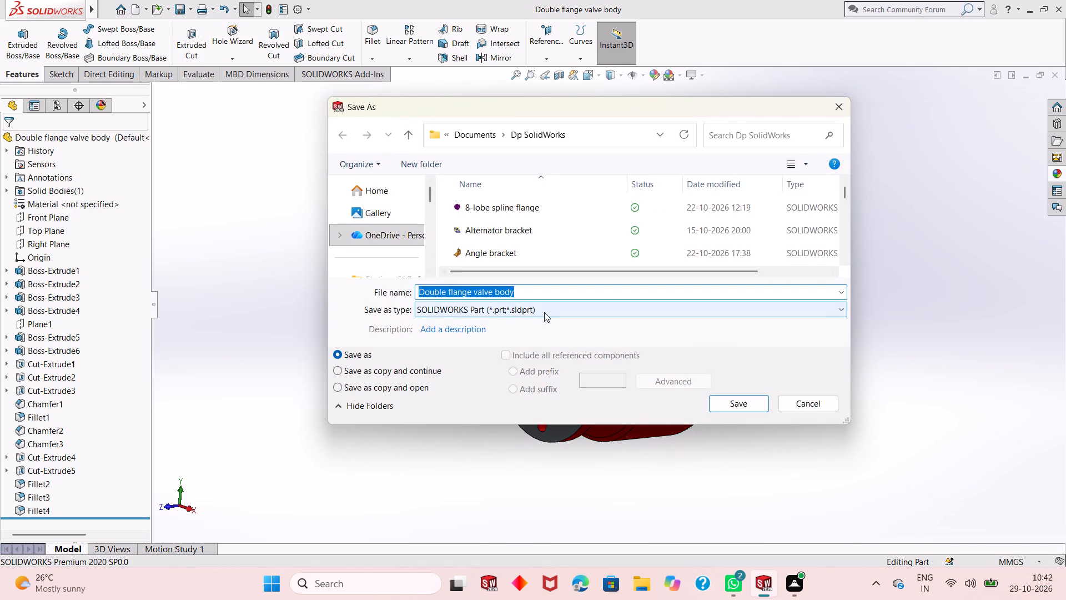
left_click(545, 313)
left_click(569, 84)
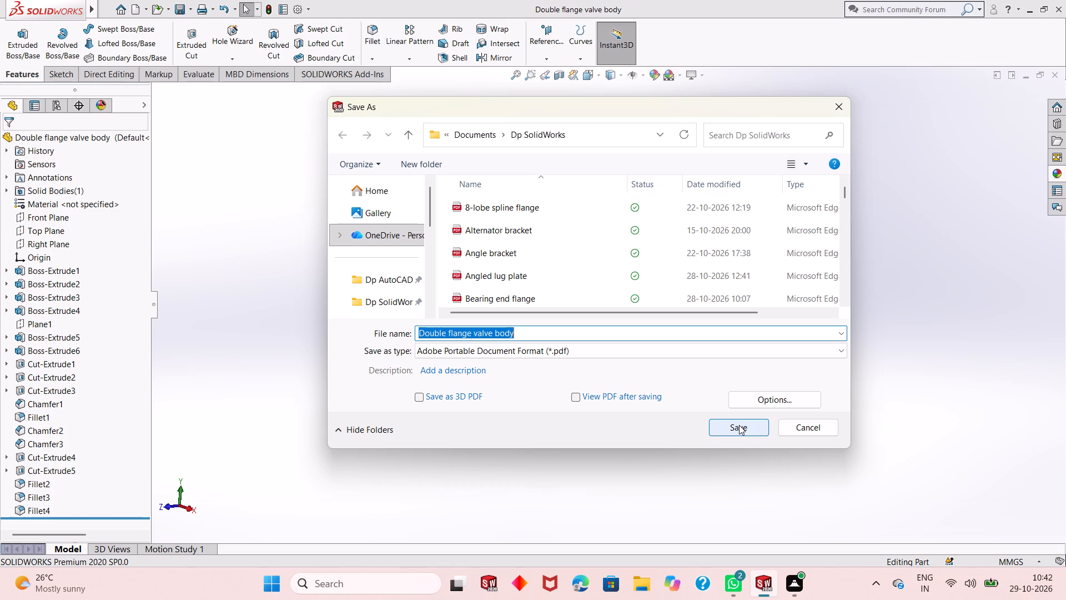
left_click(739, 425)
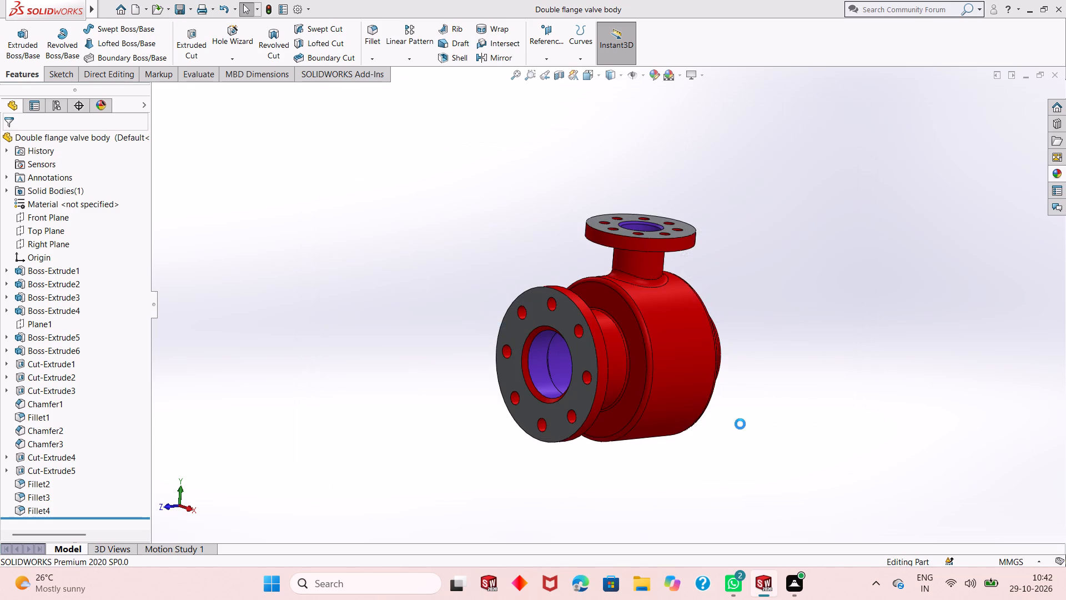